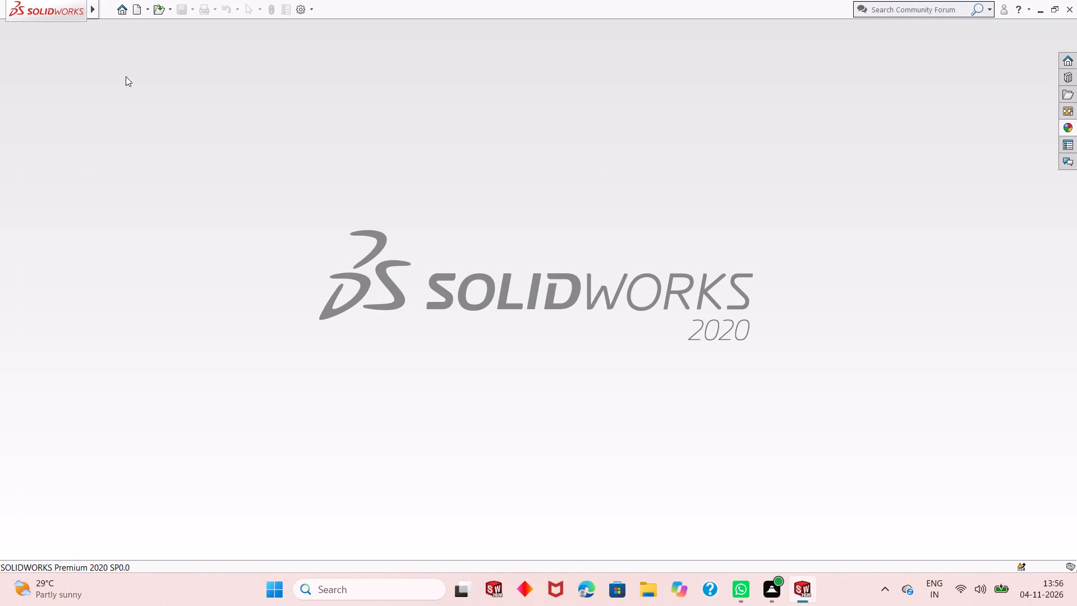
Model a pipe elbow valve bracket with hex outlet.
Create a new part document.
click(137, 13)
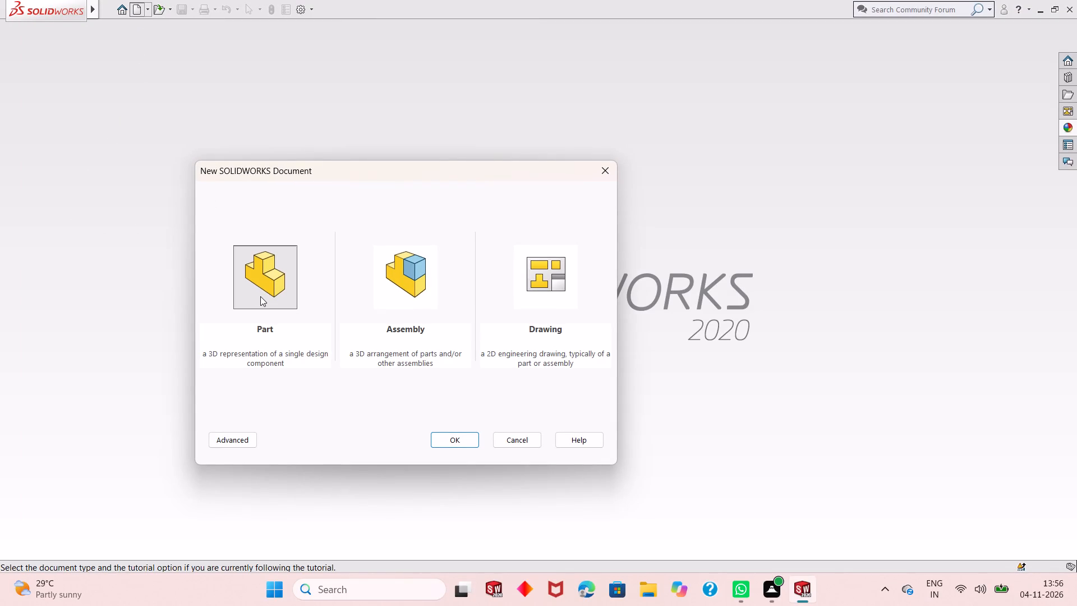
double_click(260, 296)
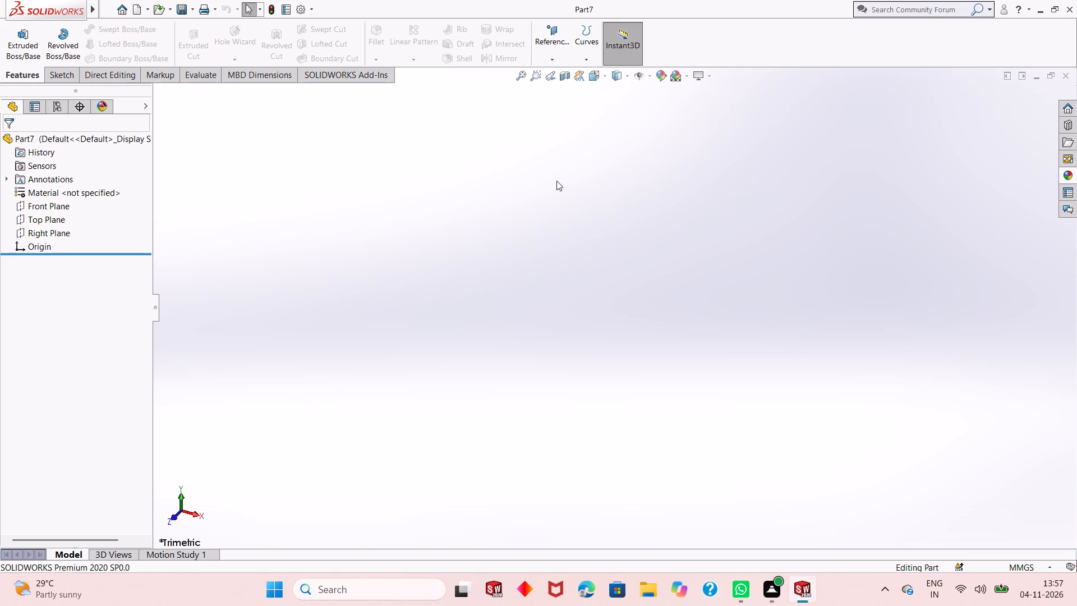
Sketch a center rectangle about 182 mm wide and 106 mm high on the Top Plane, centred on the origin.
click(62, 219)
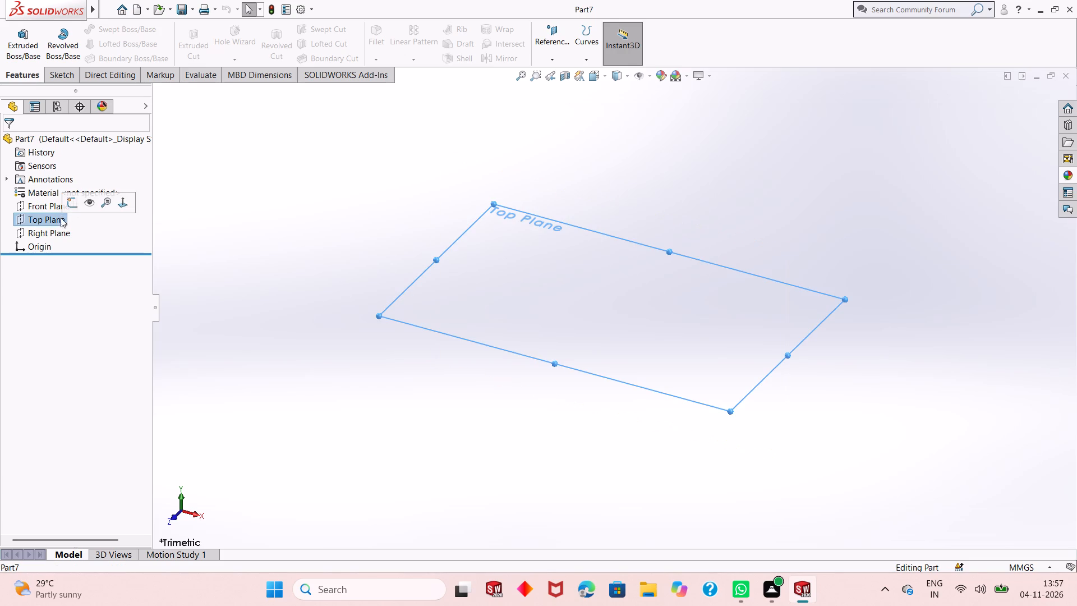
click(70, 201)
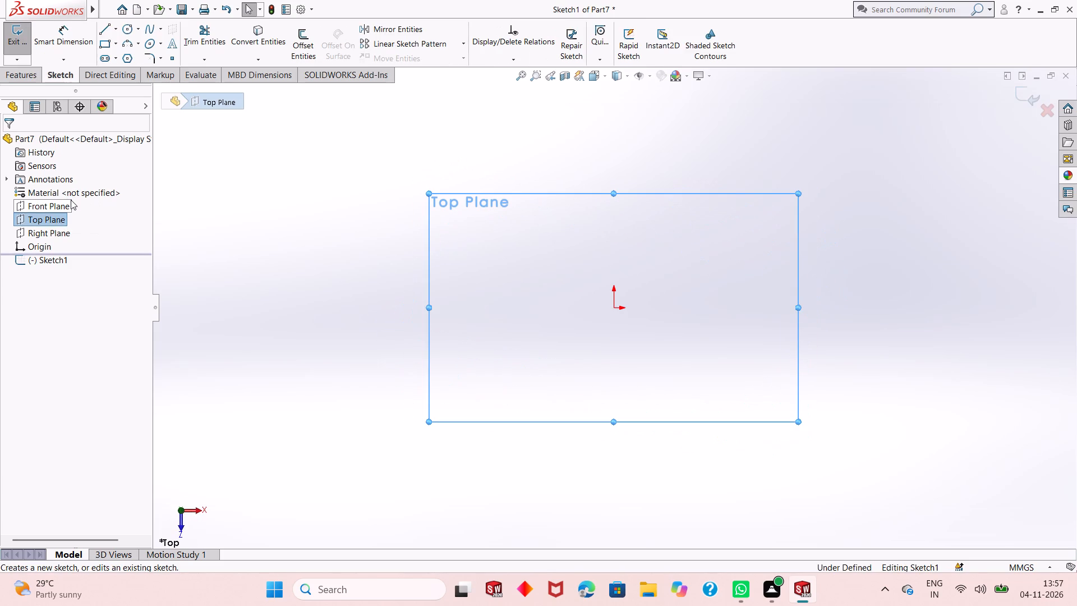
click(117, 47)
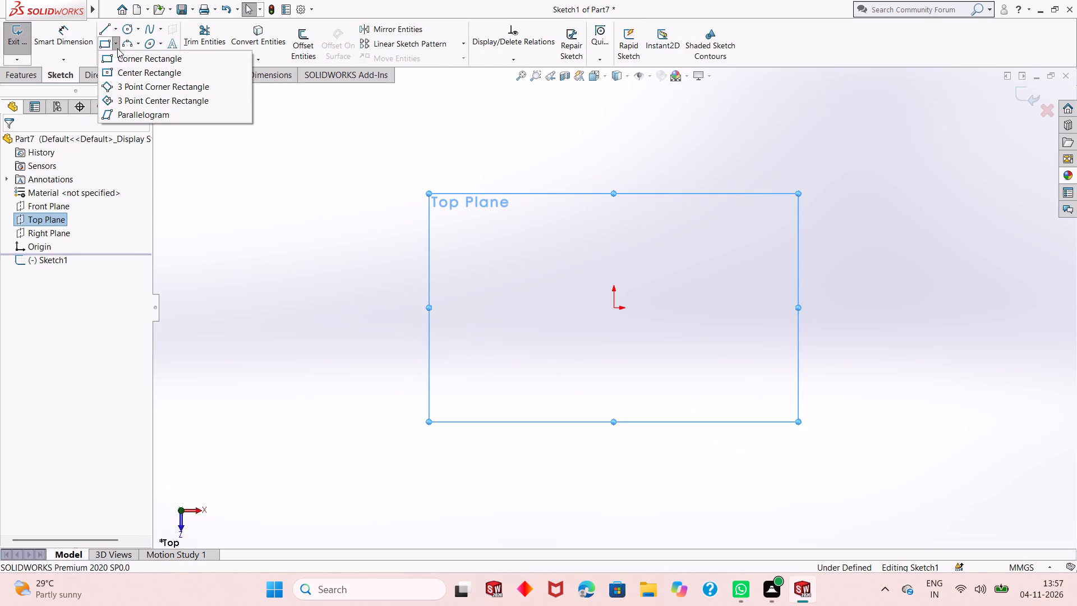
click(118, 70)
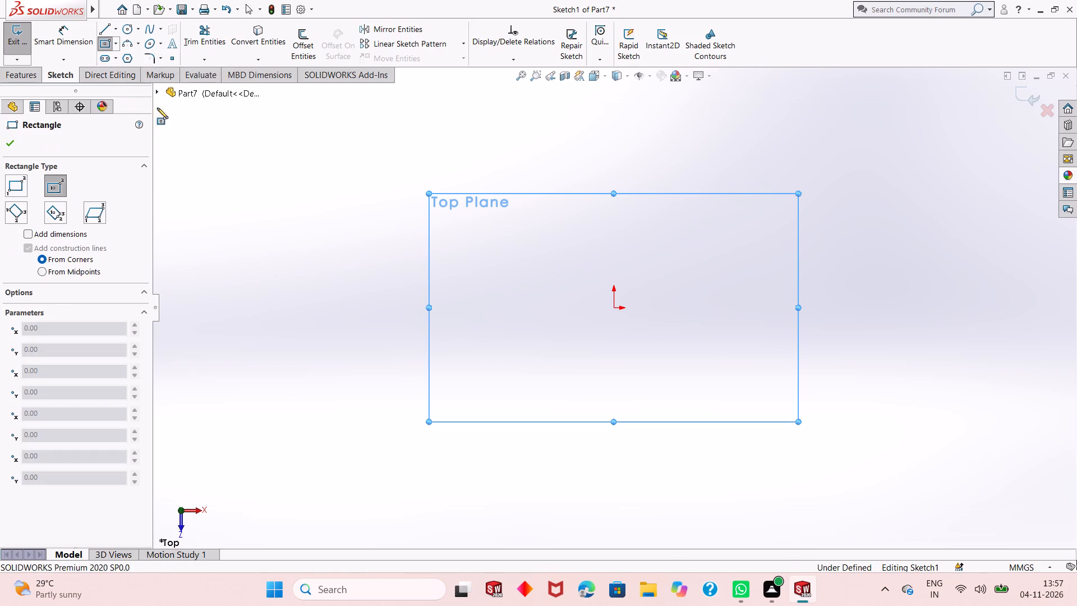
click(615, 309)
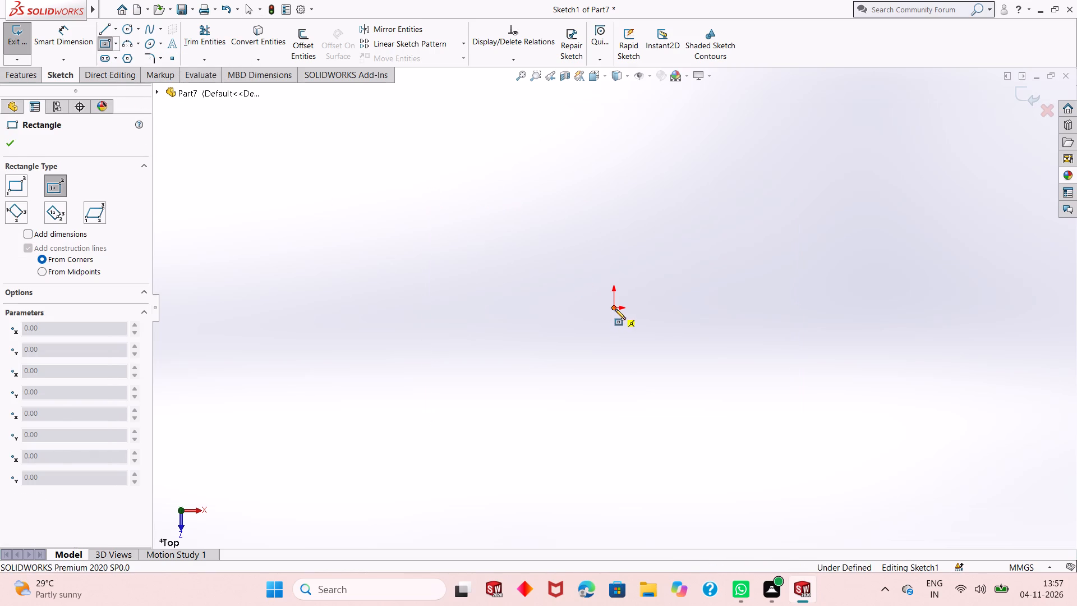
click(802, 198)
right_click(853, 185)
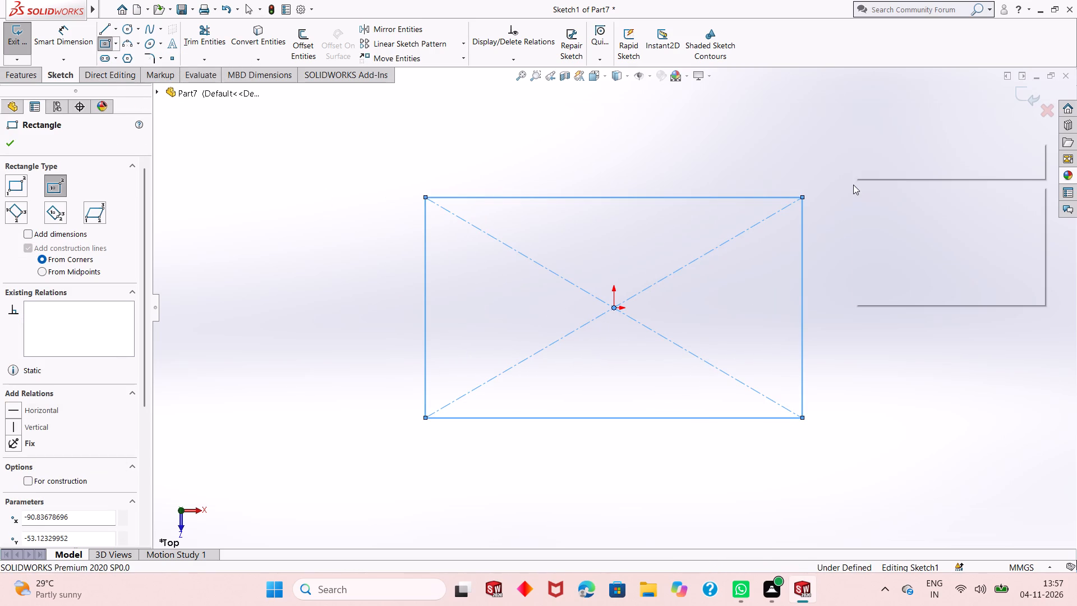
click(862, 191)
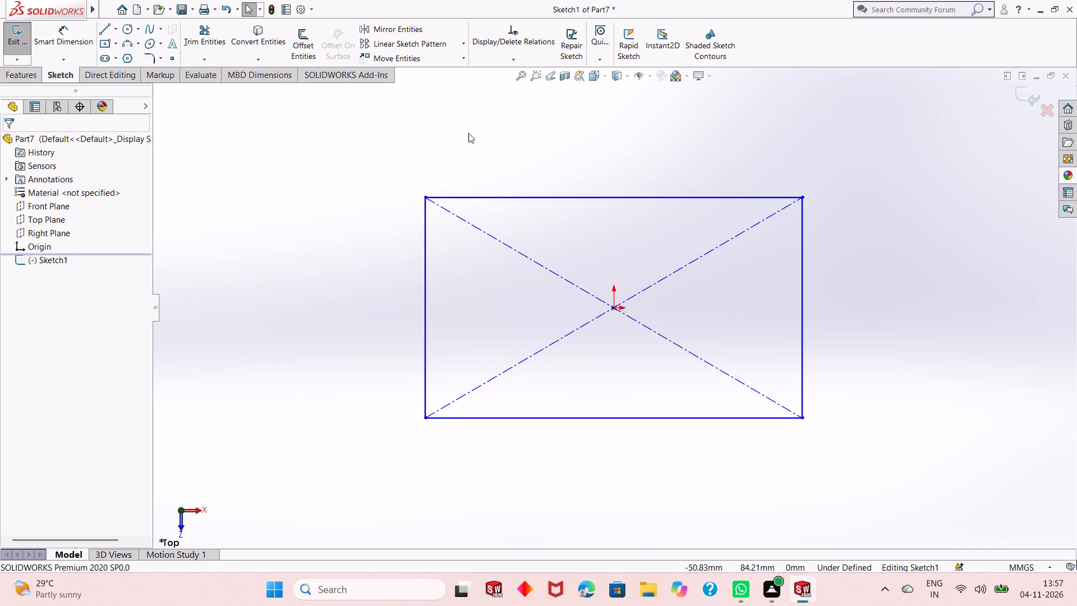
Dimension the rectangle to 80 mm high and 140 mm wide.
click(71, 41)
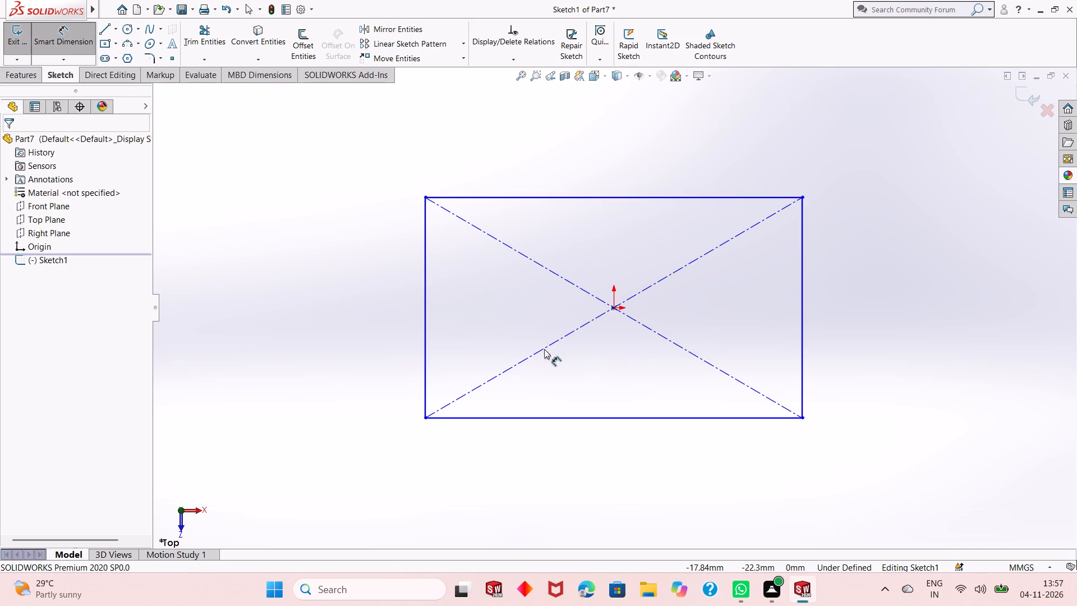
click(422, 330)
click(326, 338)
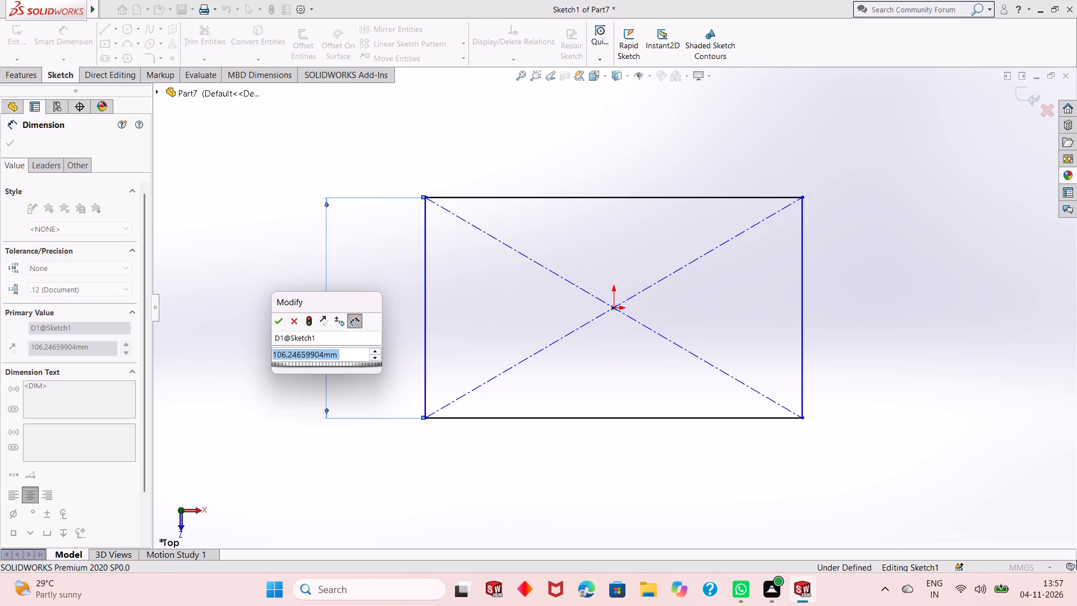
text(80)
key(Return)
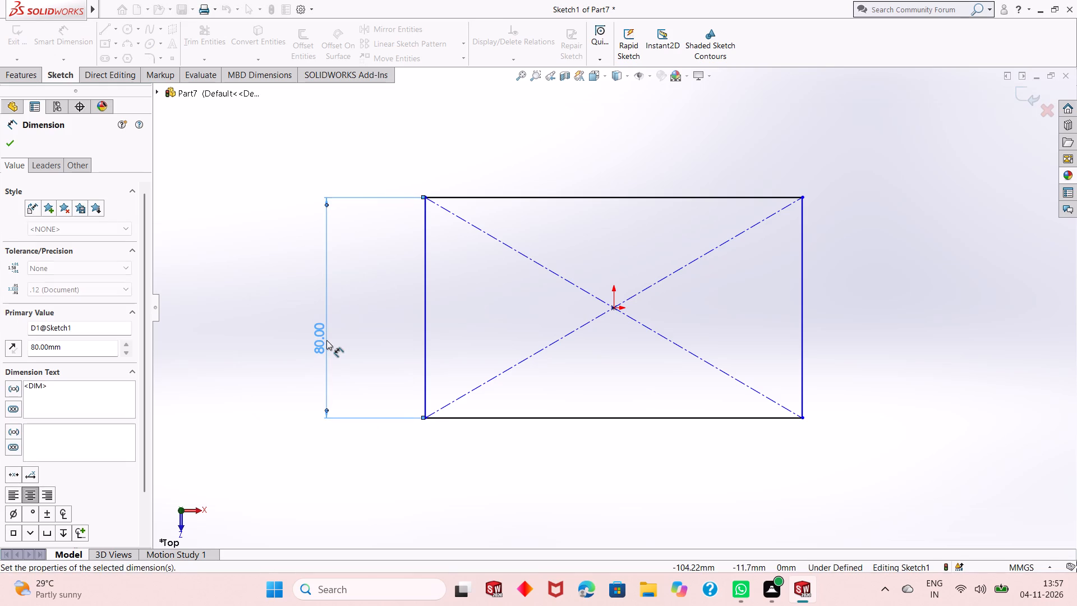
click(553, 421)
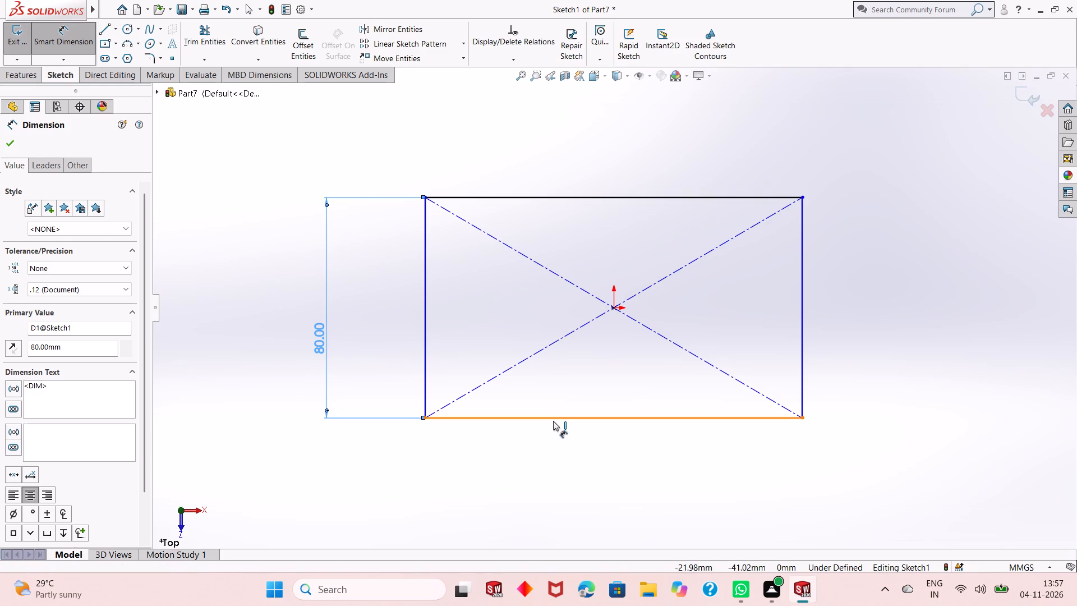
click(553, 484)
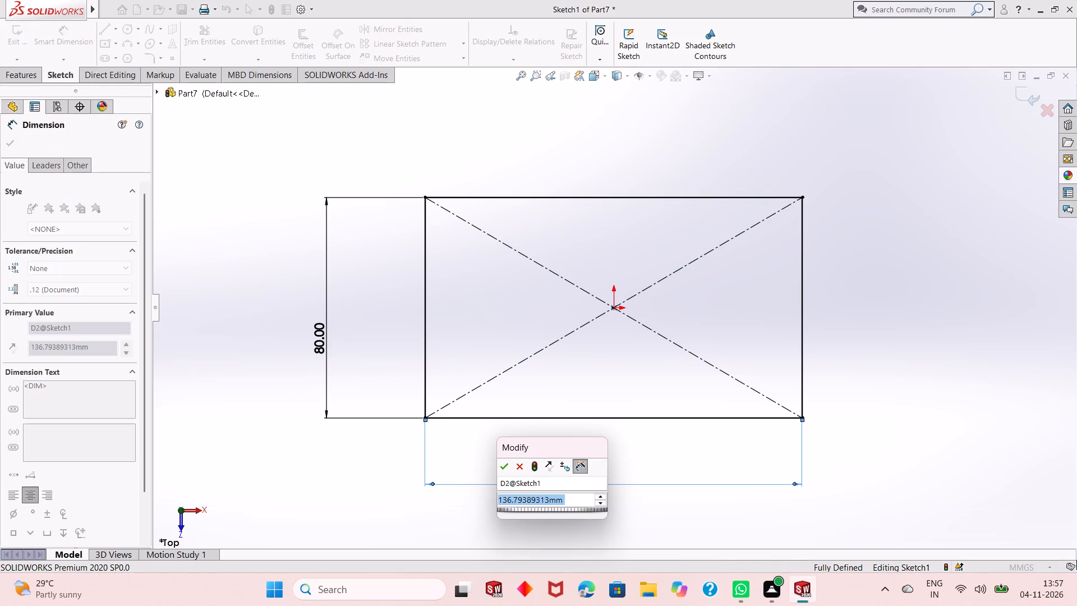
key(1)
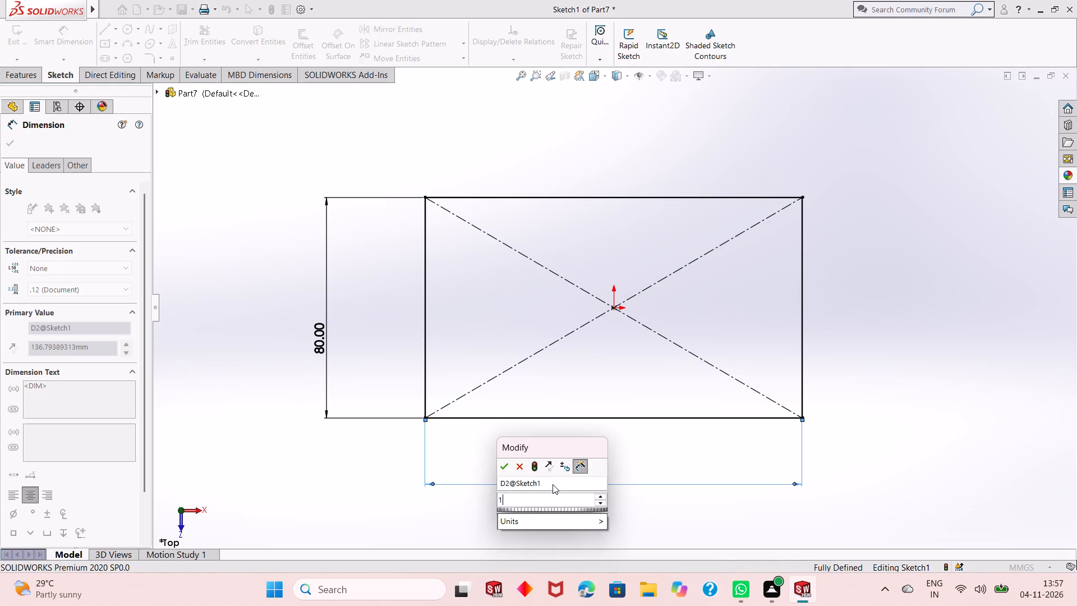
text(40)
key(Return)
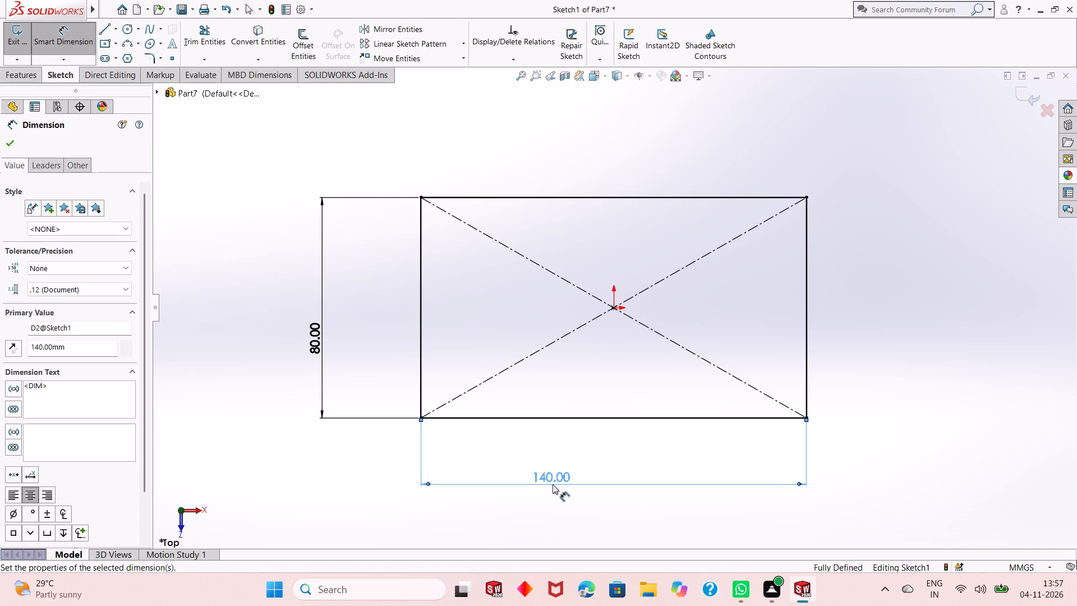
right_click(844, 302)
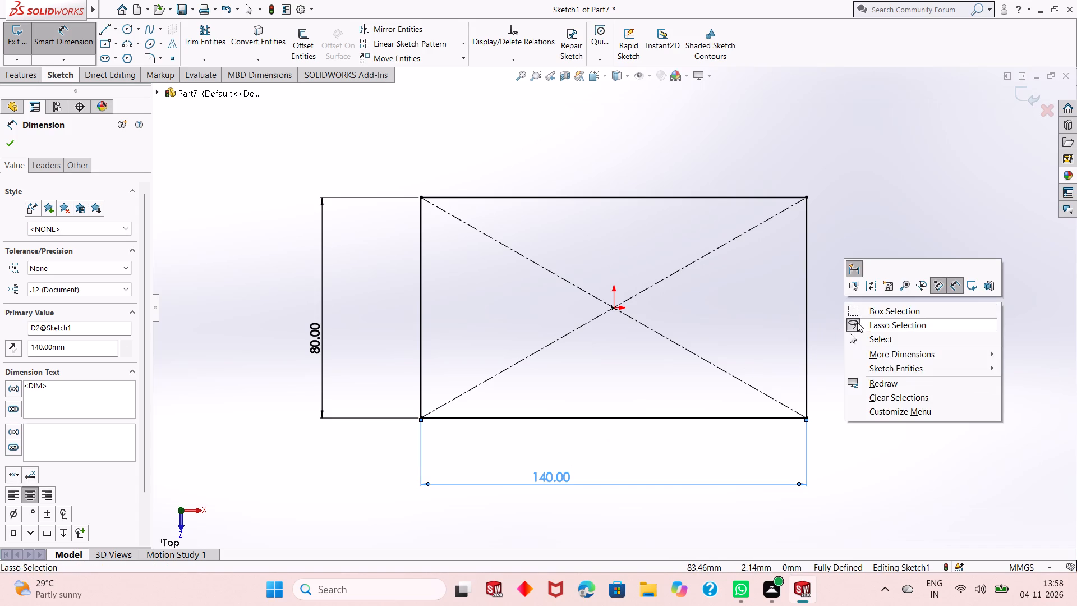
click(862, 343)
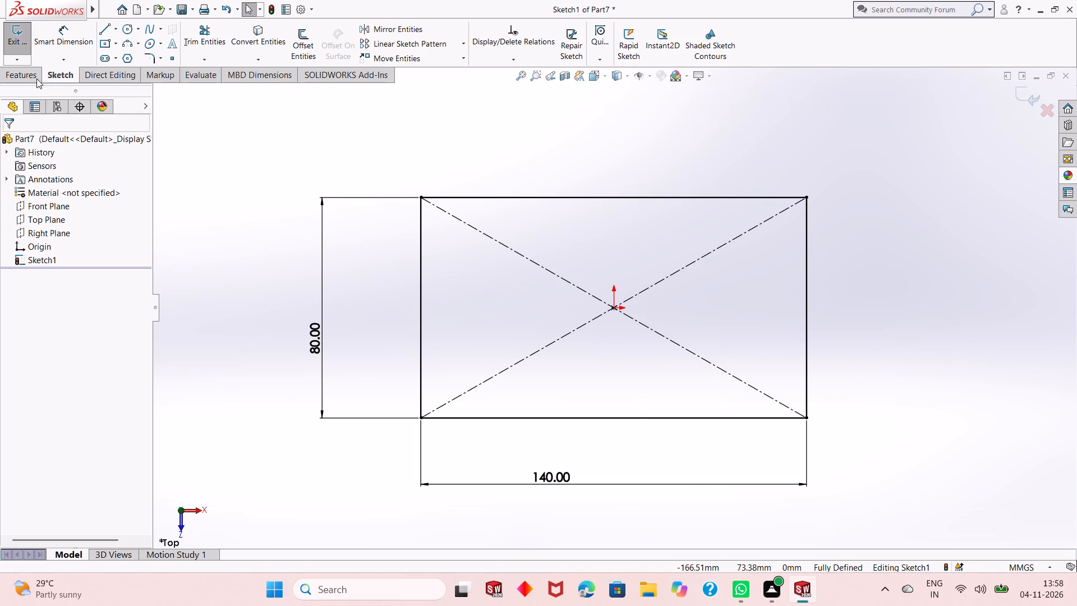
Extrude the rectangle as a blind boss 16 mm thick from the sketch plane.
click(19, 74)
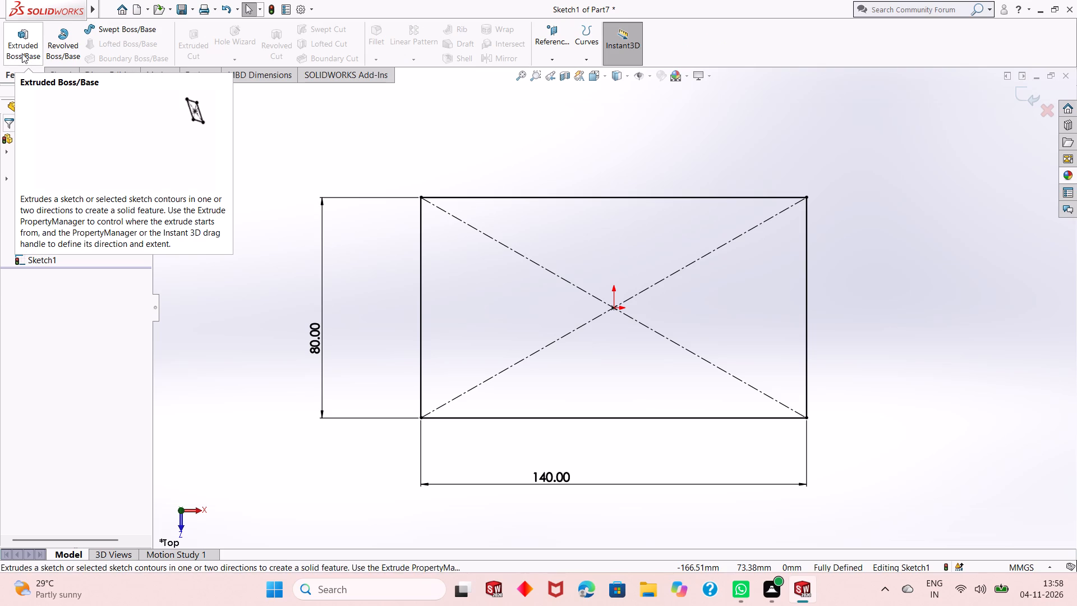
click(22, 53)
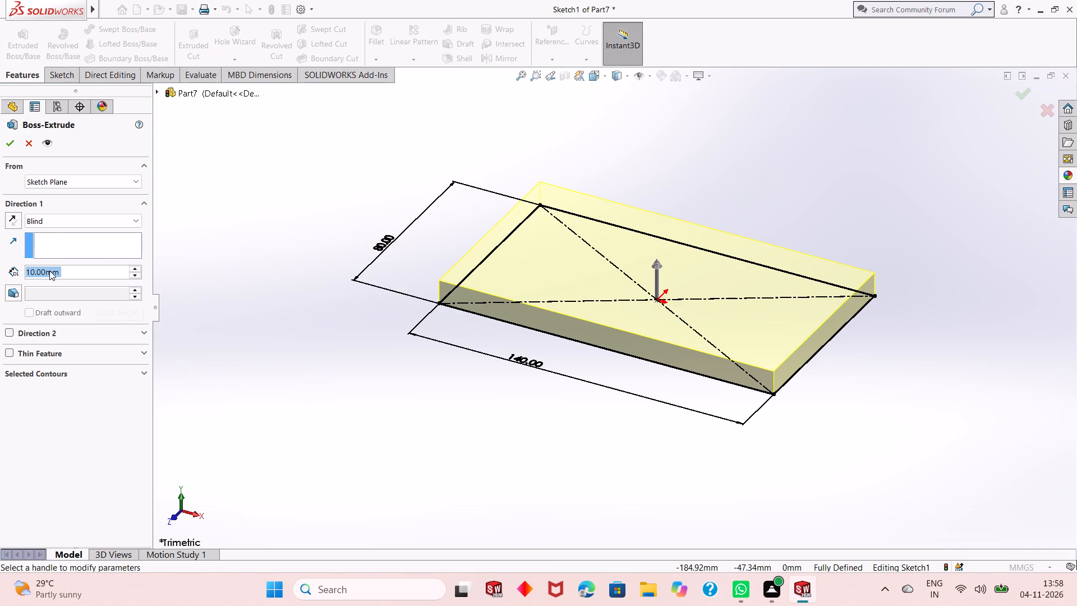
text(16)
key(Return)
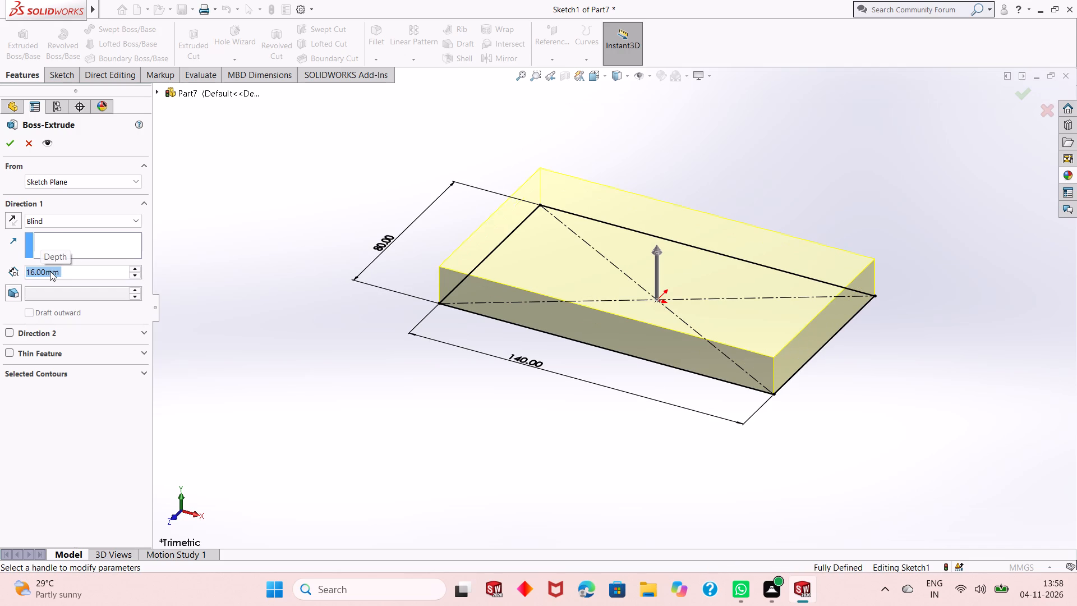
click(10, 148)
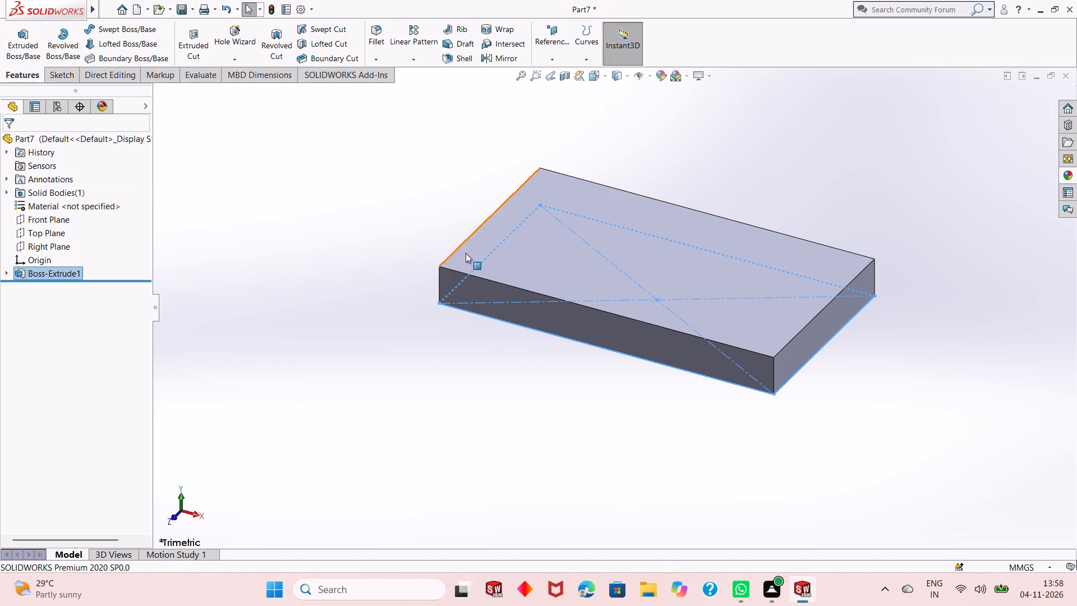
click(504, 366)
Start a sketch on the plate's top face and draw a circle of about 27 mm radius centred on the origin.
scroll(621, 338, up, 1)
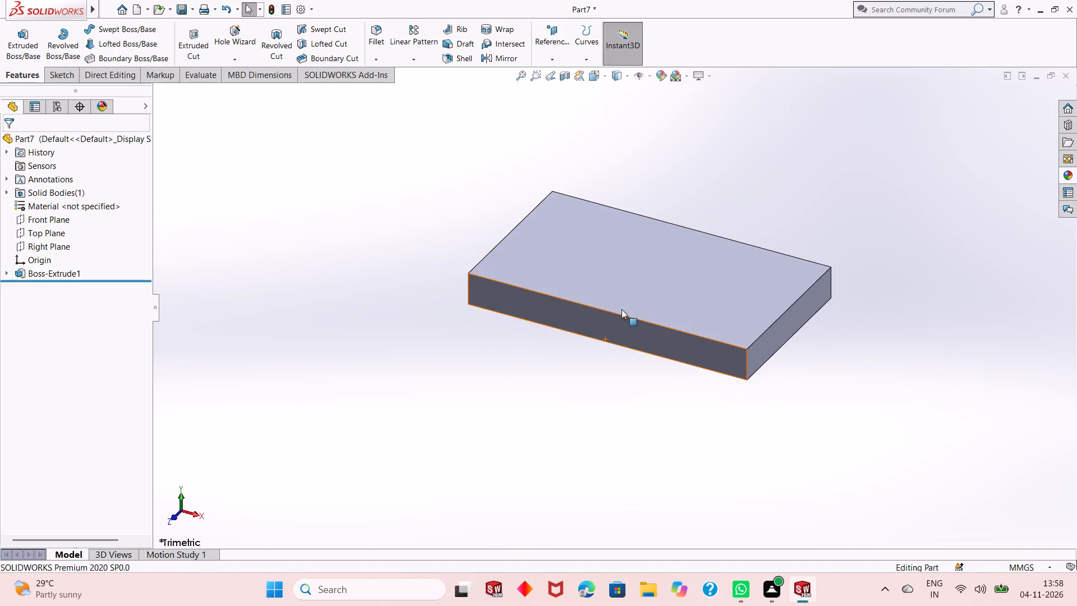
scroll(622, 254, down, 4)
scroll(643, 333, up, 5)
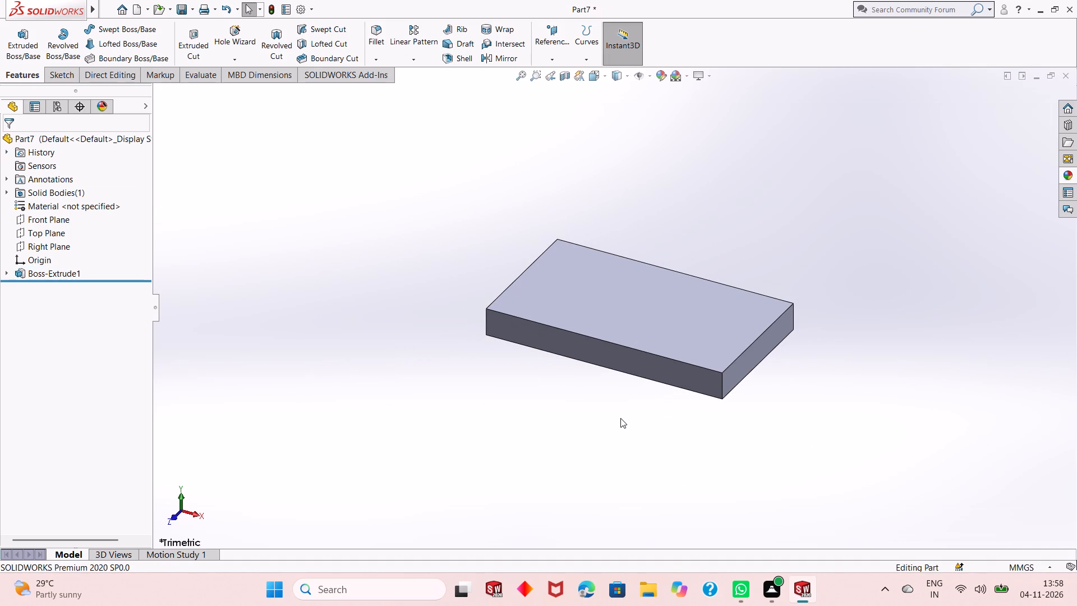
middle_drag(620, 420, 610, 368)
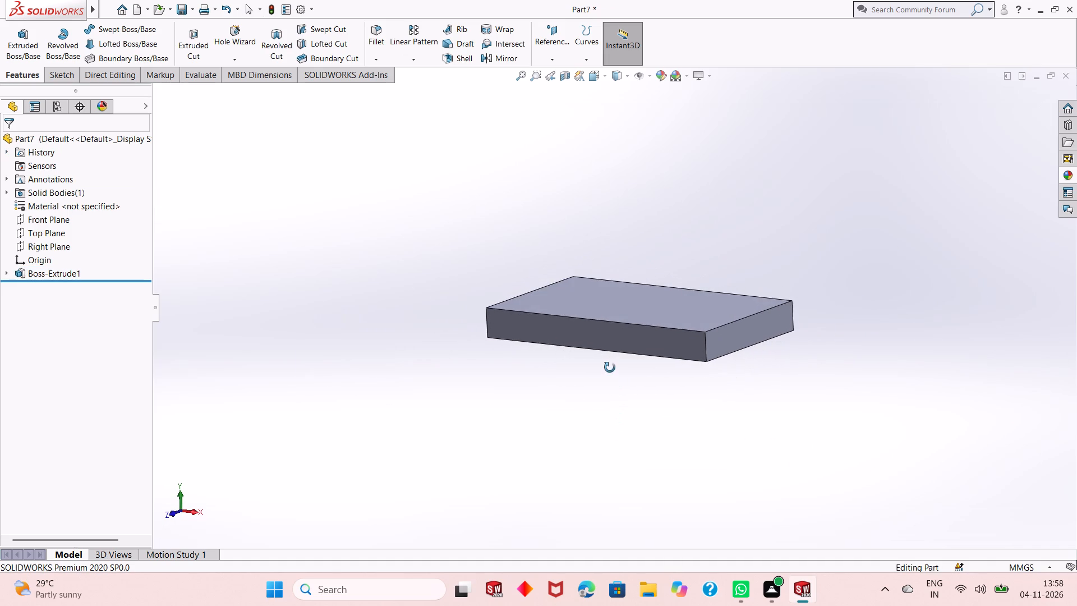
middle_drag(610, 368, 621, 425)
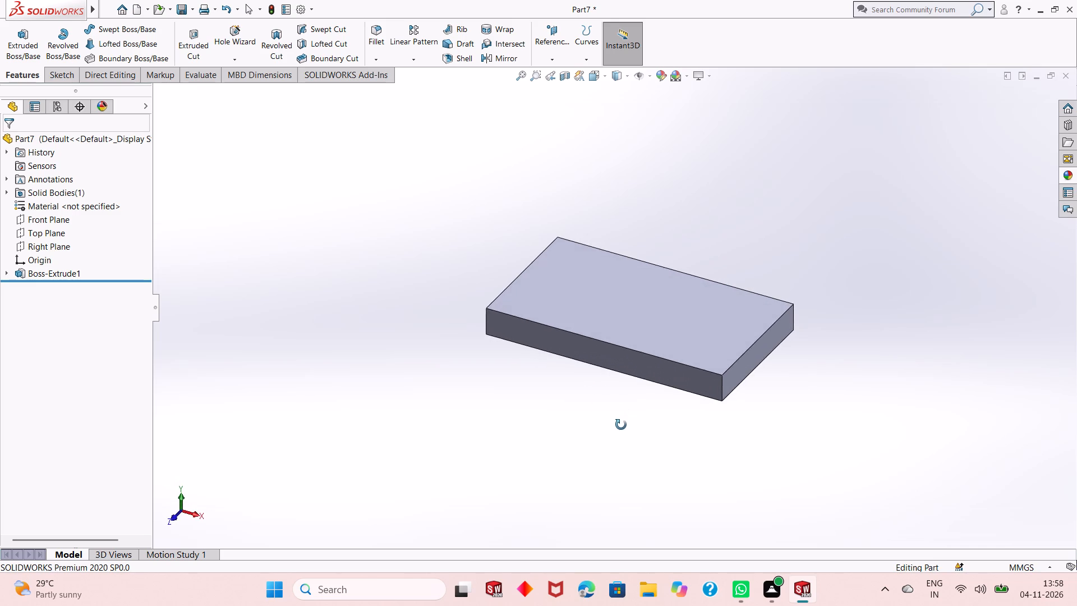
middle_drag(621, 425, 623, 427)
click(633, 319)
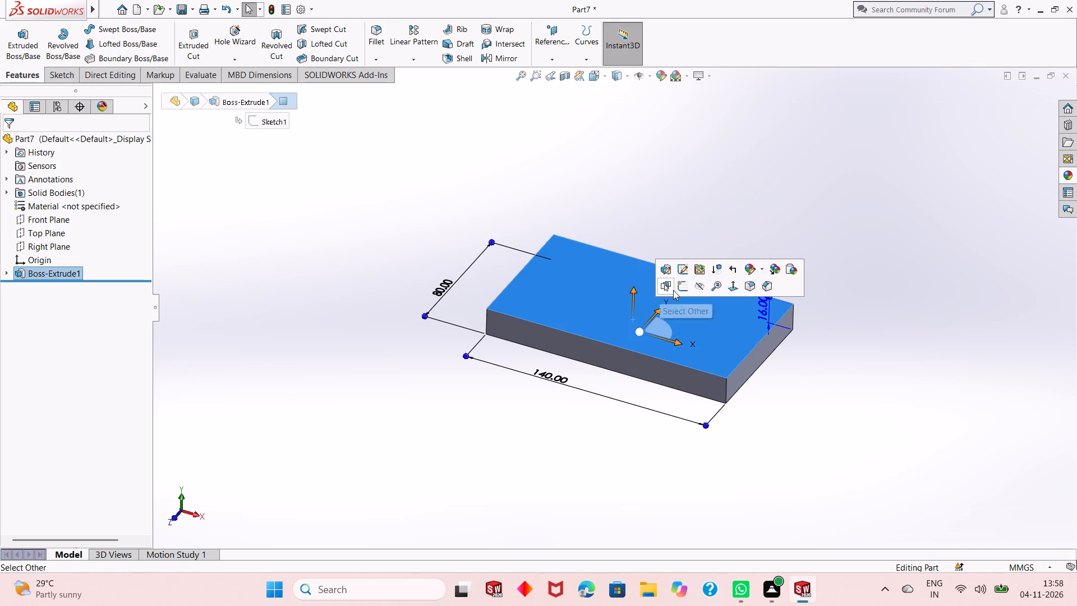
click(681, 288)
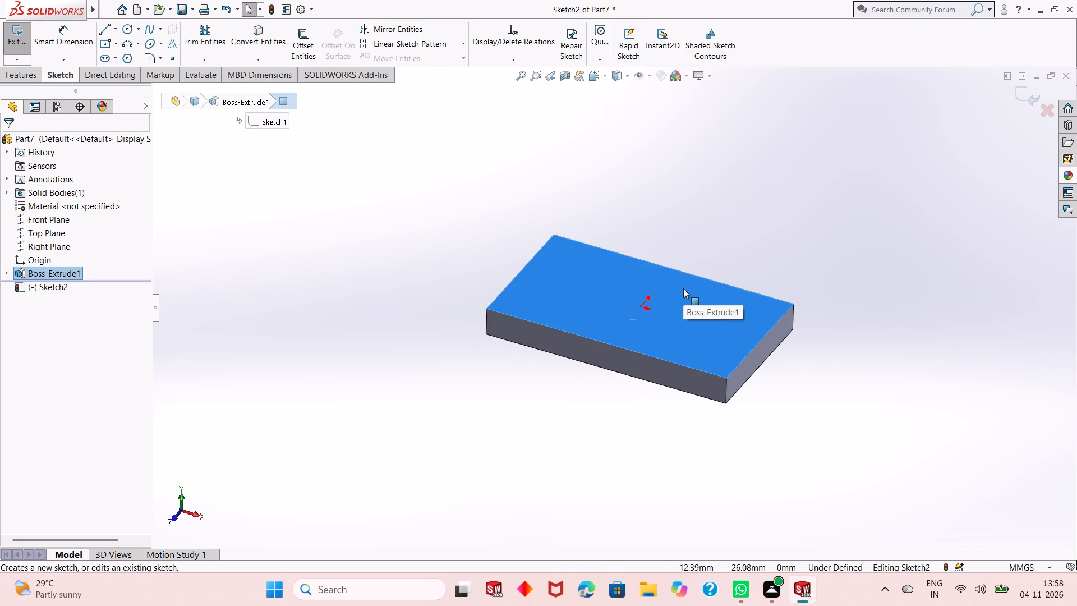
key(ctrl+8)
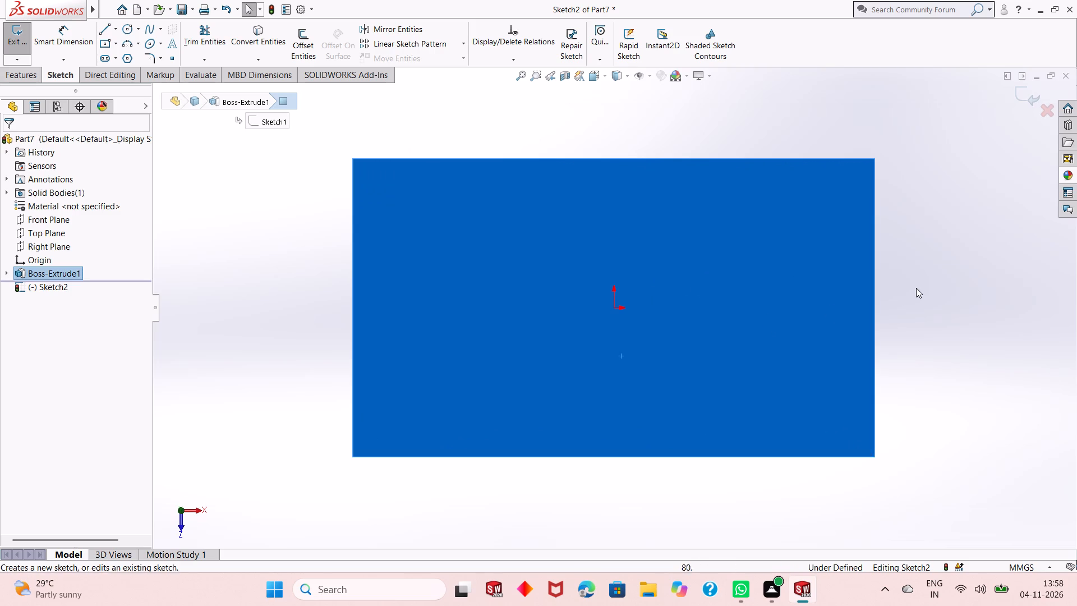
click(920, 286)
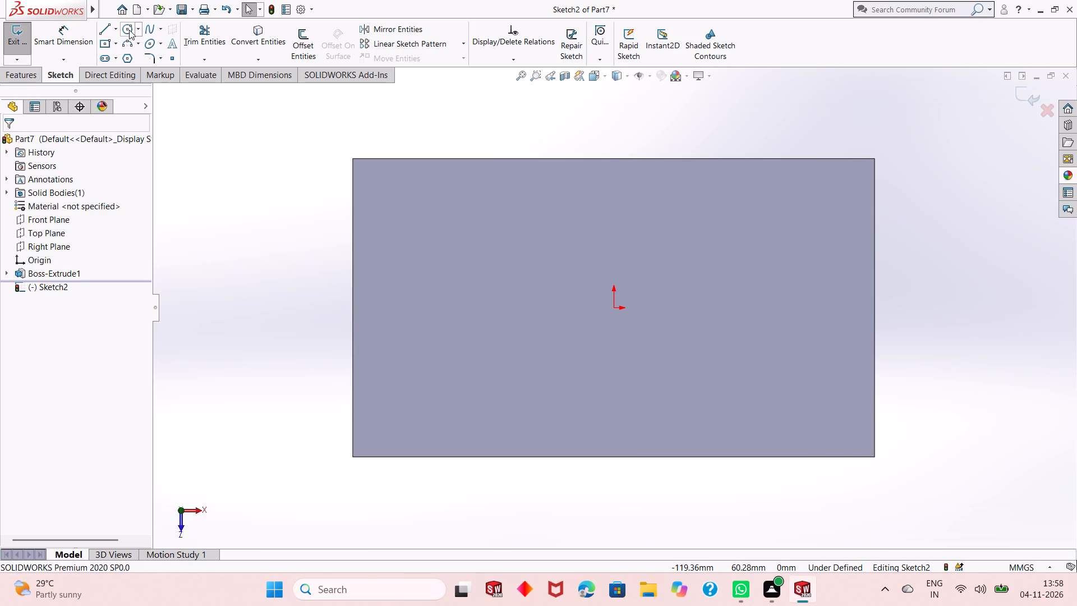
click(129, 30)
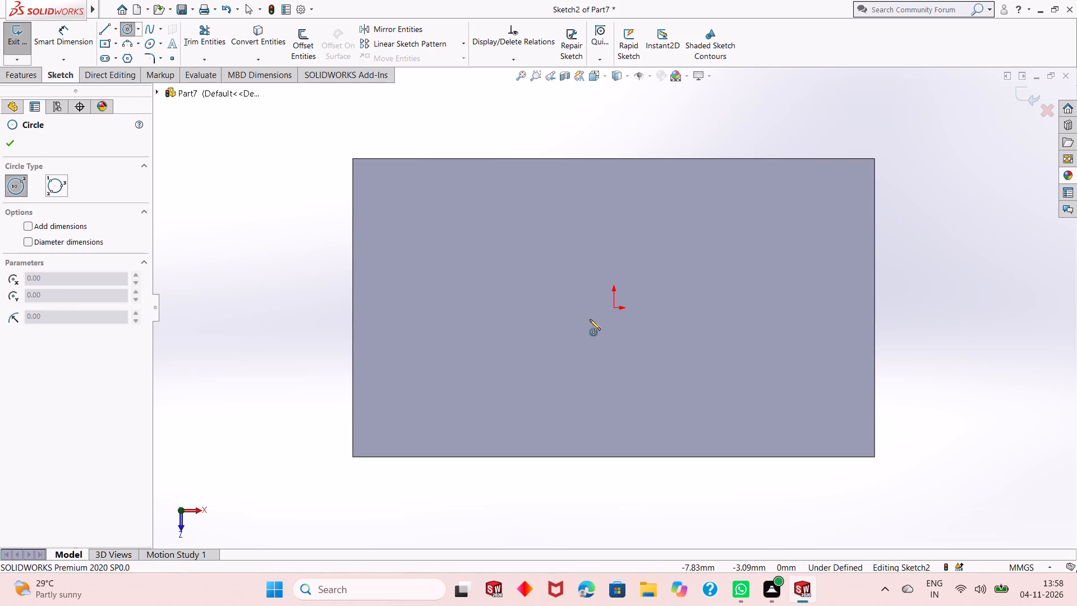
click(613, 307)
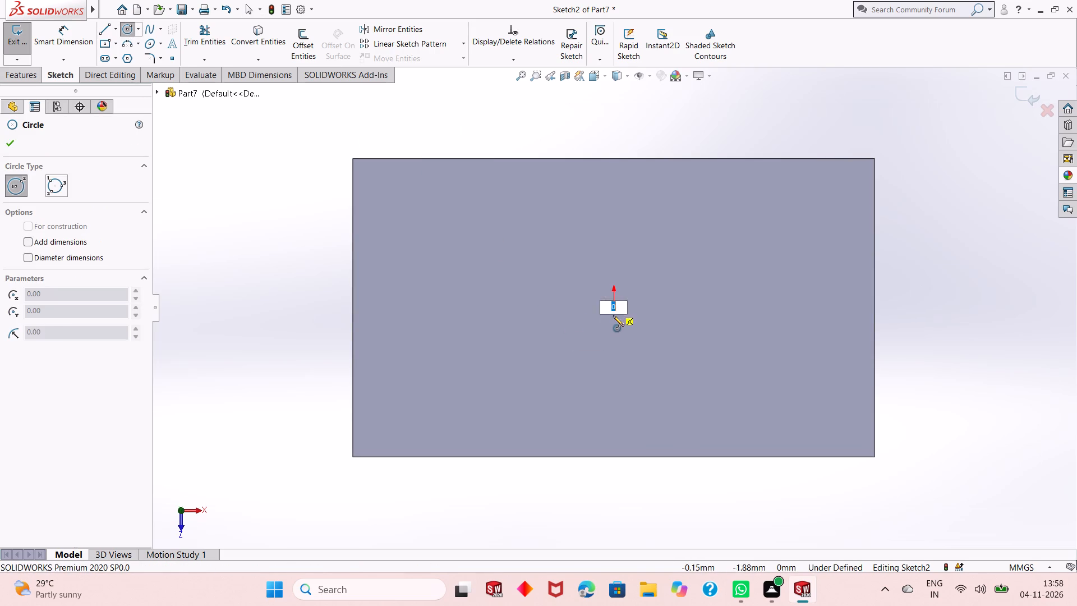
click(546, 383)
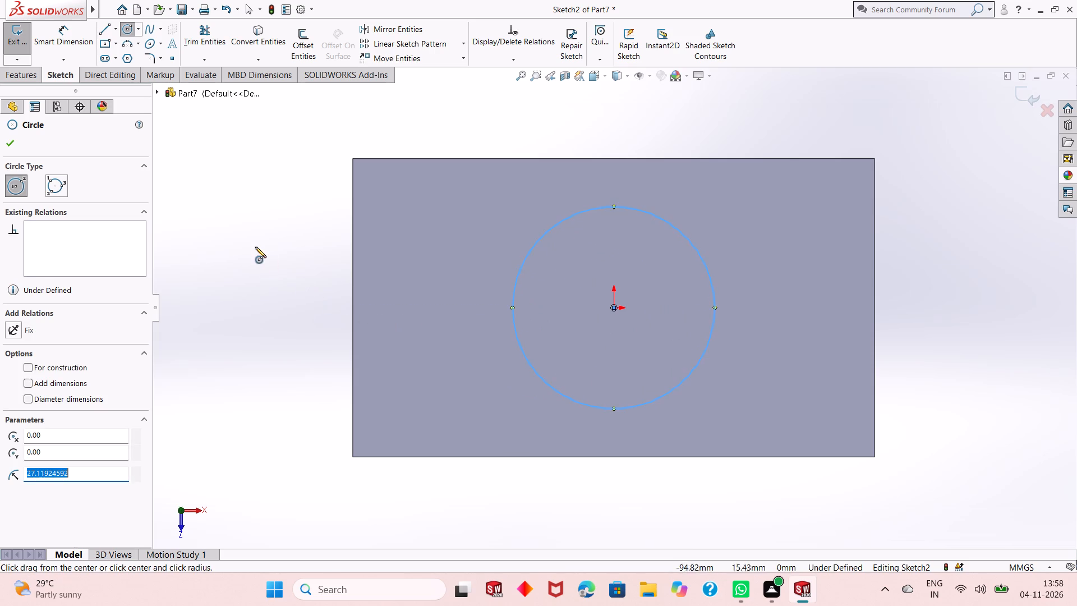
right_click(250, 245)
click(278, 255)
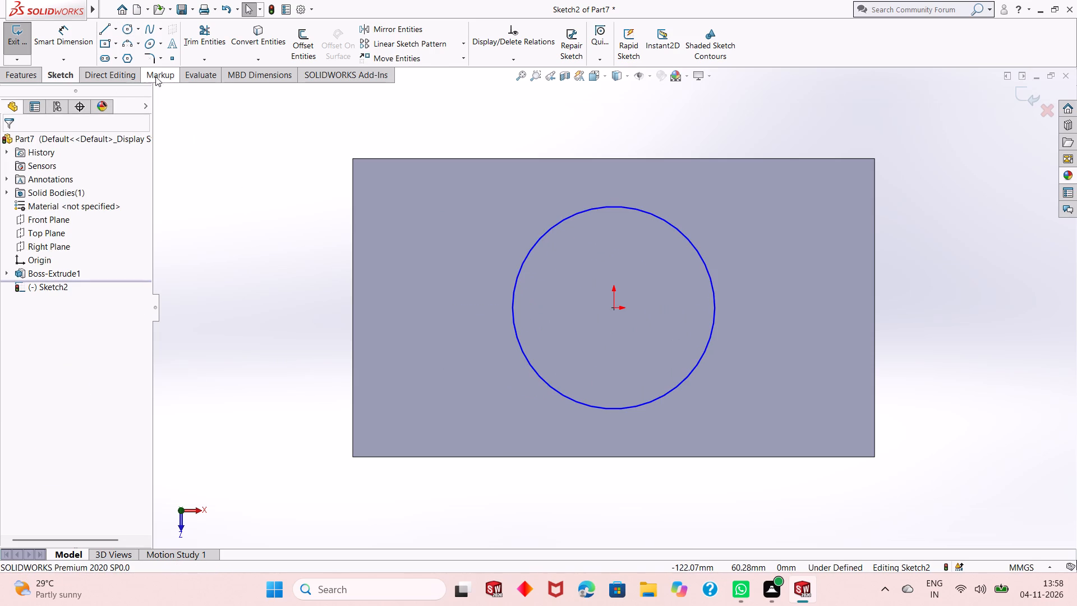
Dimension the circle on the plate's top face to a diameter of 45 mm.
click(67, 46)
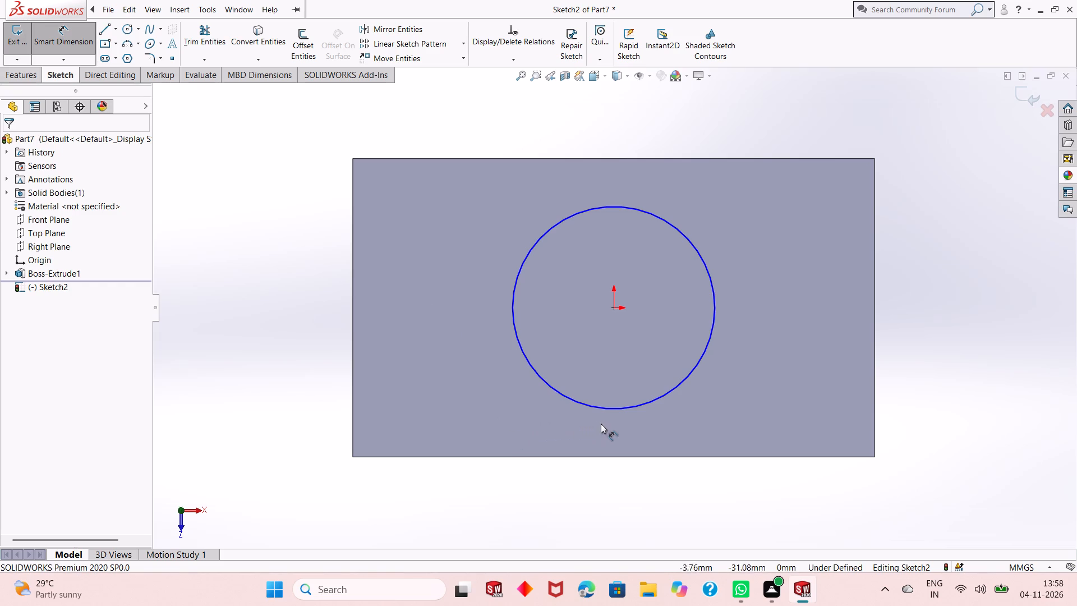
click(623, 408)
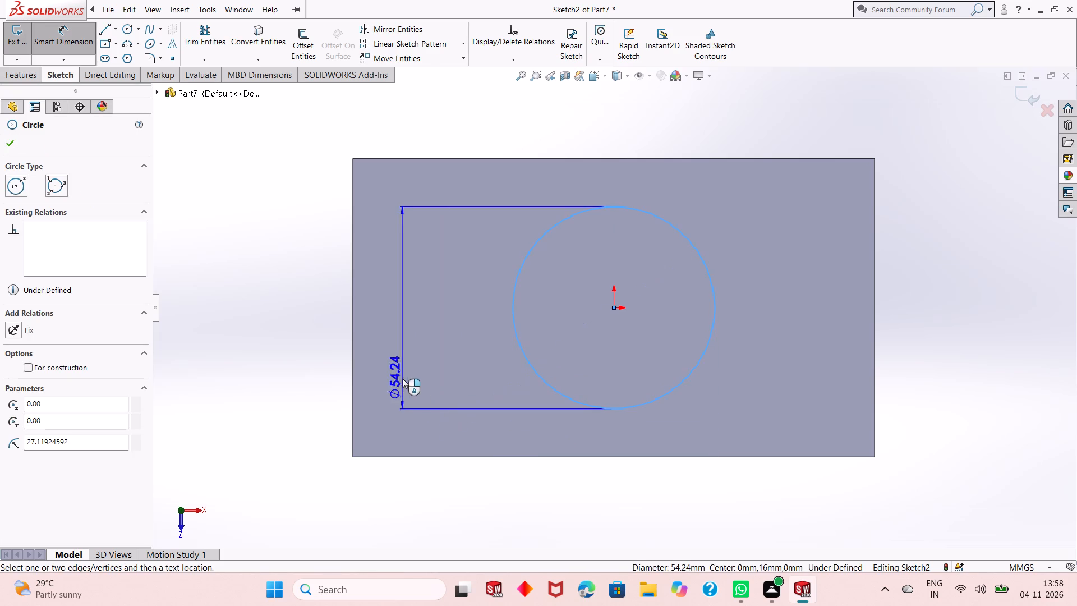
click(329, 475)
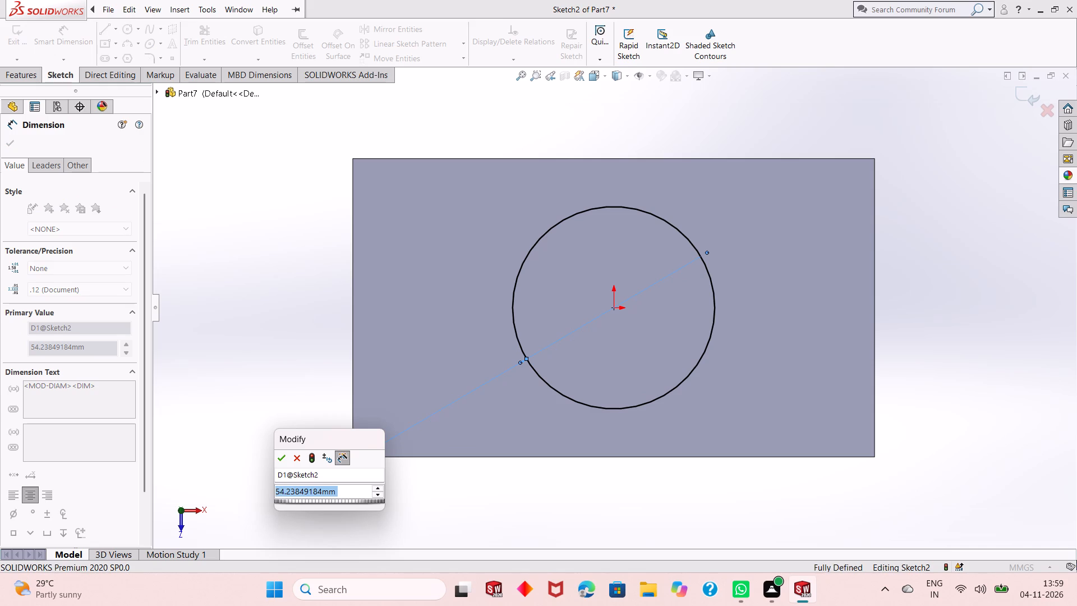
text(45)
key(Return)
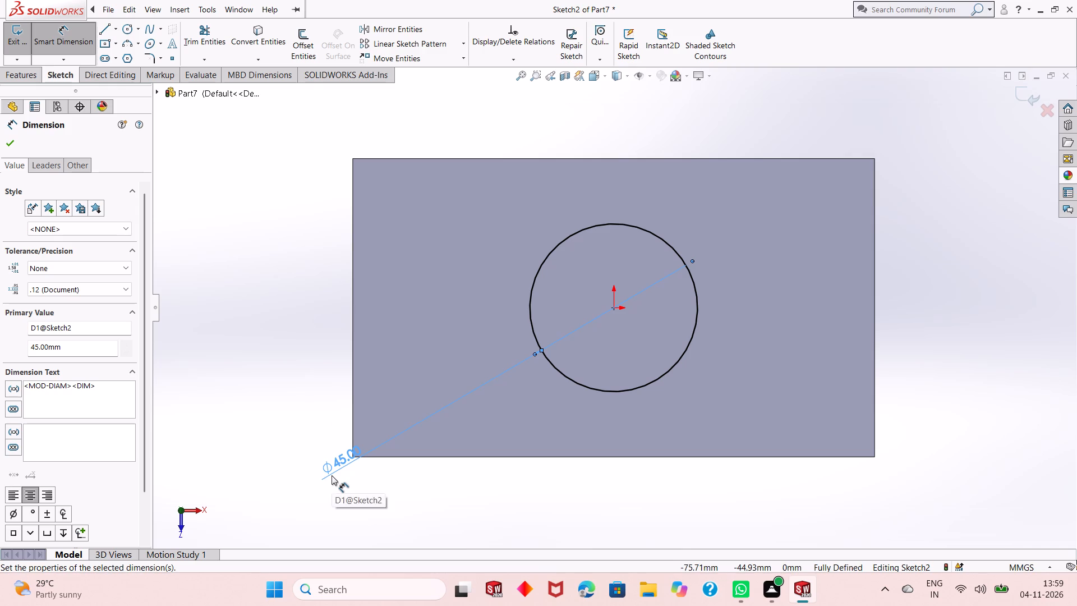
right_click(268, 297)
click(275, 336)
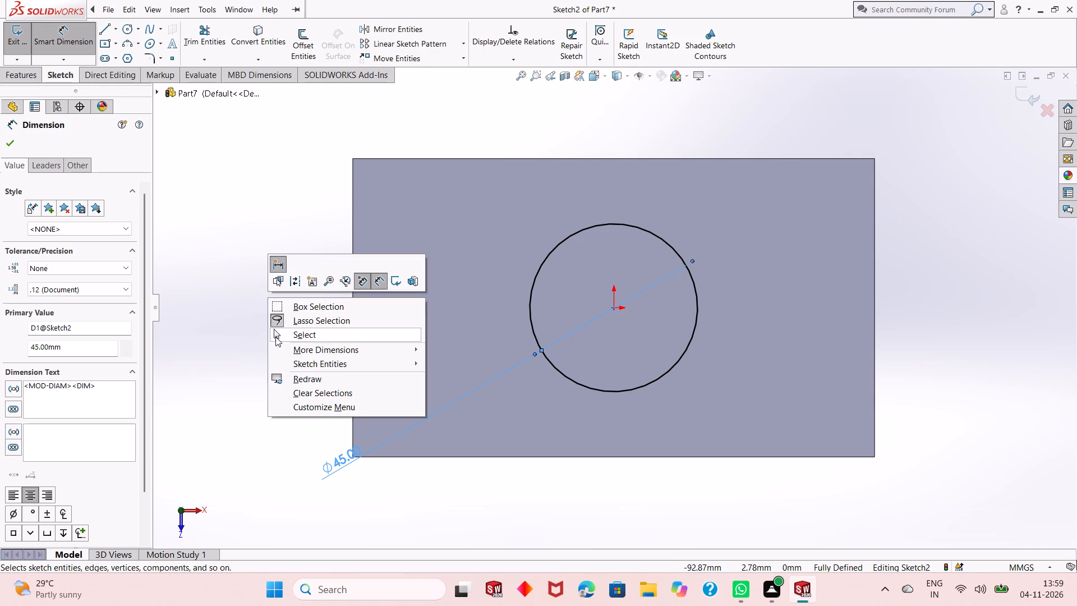
Extrude the 45 mm circle upward from the plate as a merged blind boss with a depth of 50-16, i.e. 34 mm.
click(32, 81)
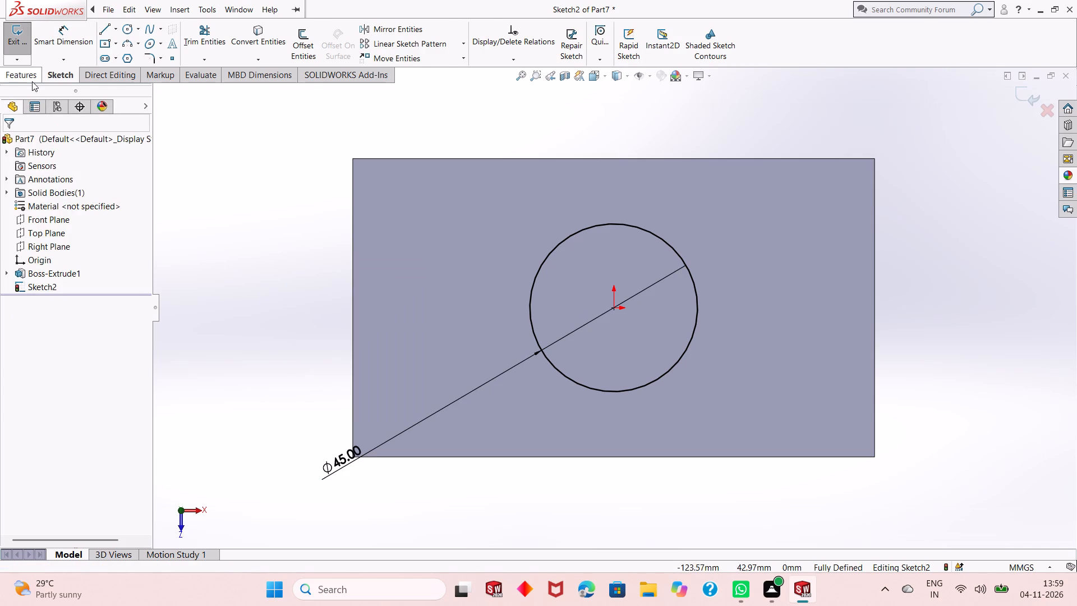
click(24, 54)
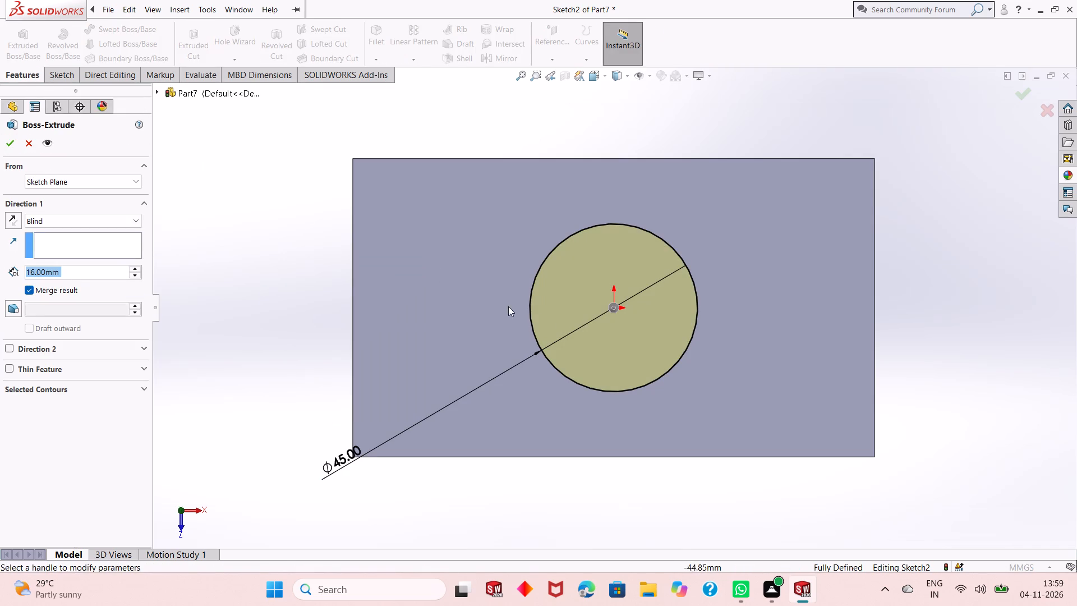
middle_drag(616, 408, 607, 264)
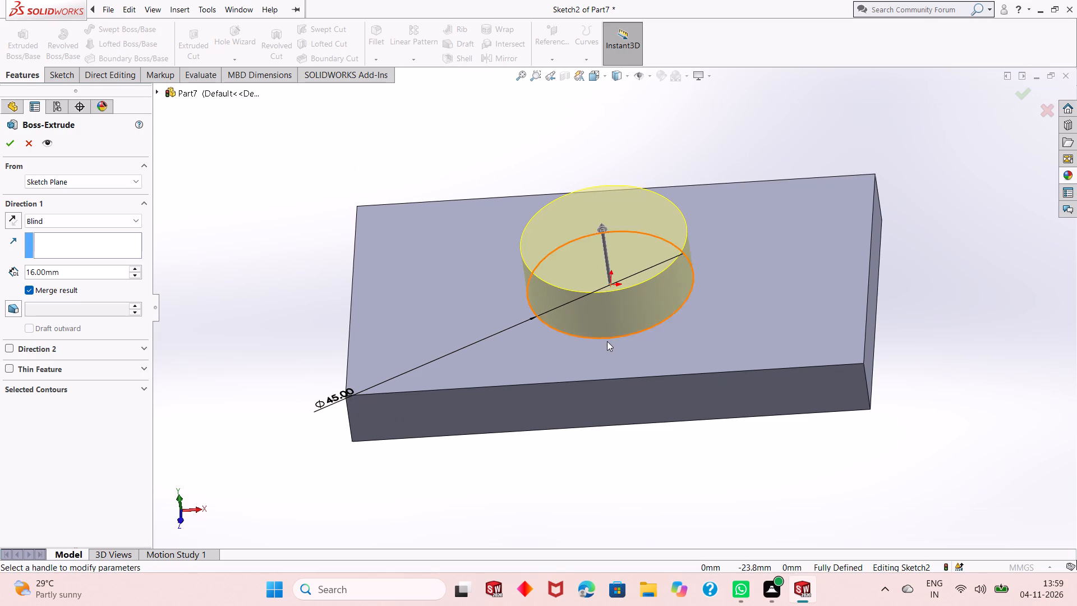
scroll(607, 341, up, 1)
middle_drag(607, 344, 602, 306)
scroll(602, 304, up, 3)
scroll(609, 195, down, 4)
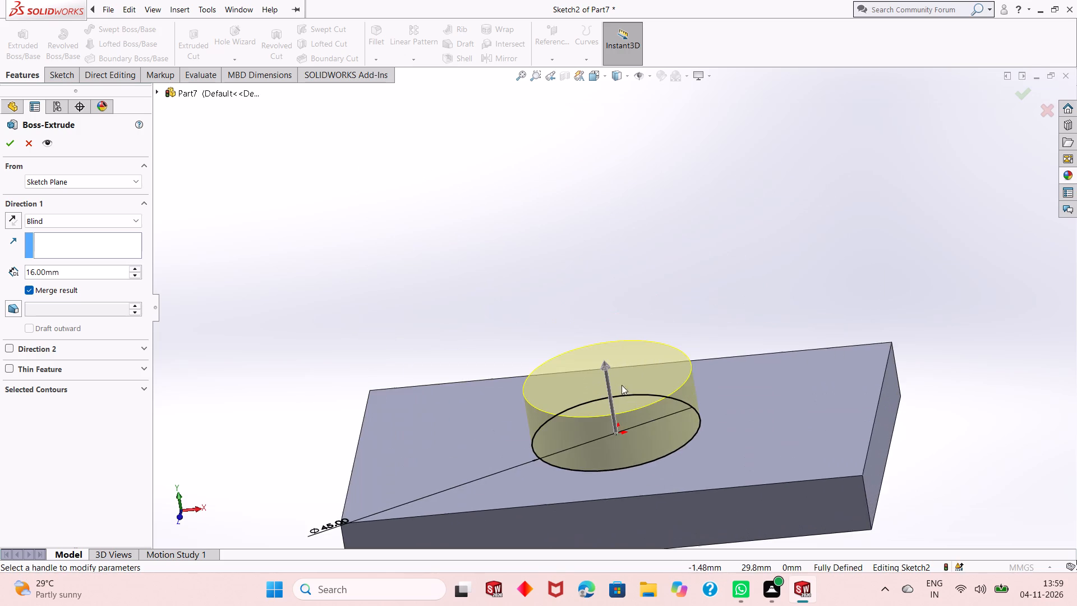
scroll(622, 394, up, 1)
middle_drag(627, 440, 616, 421)
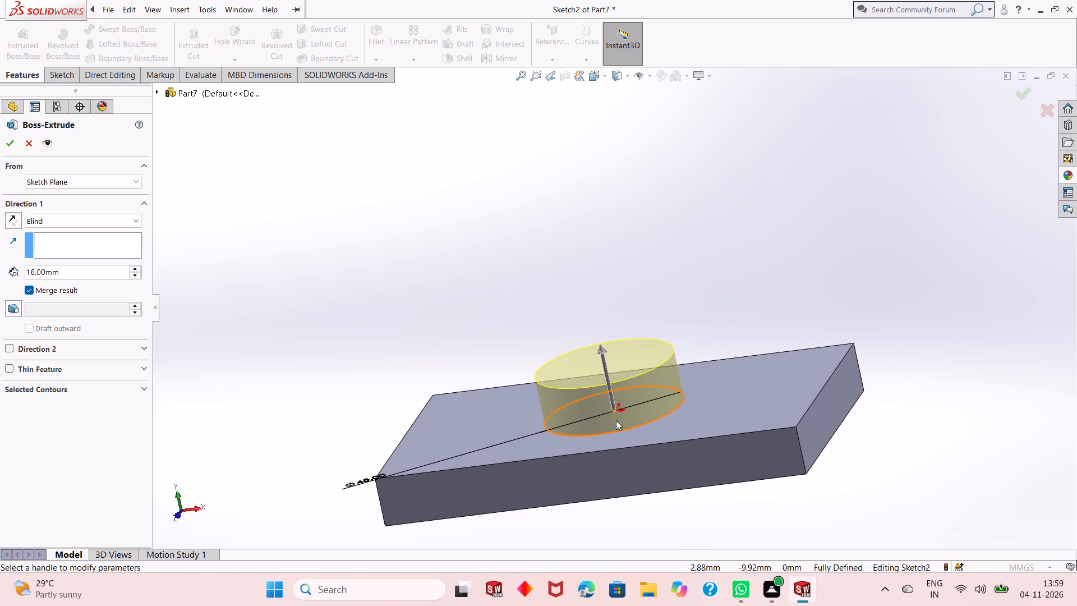
scroll(639, 486, up, 1)
scroll(624, 477, down, 1)
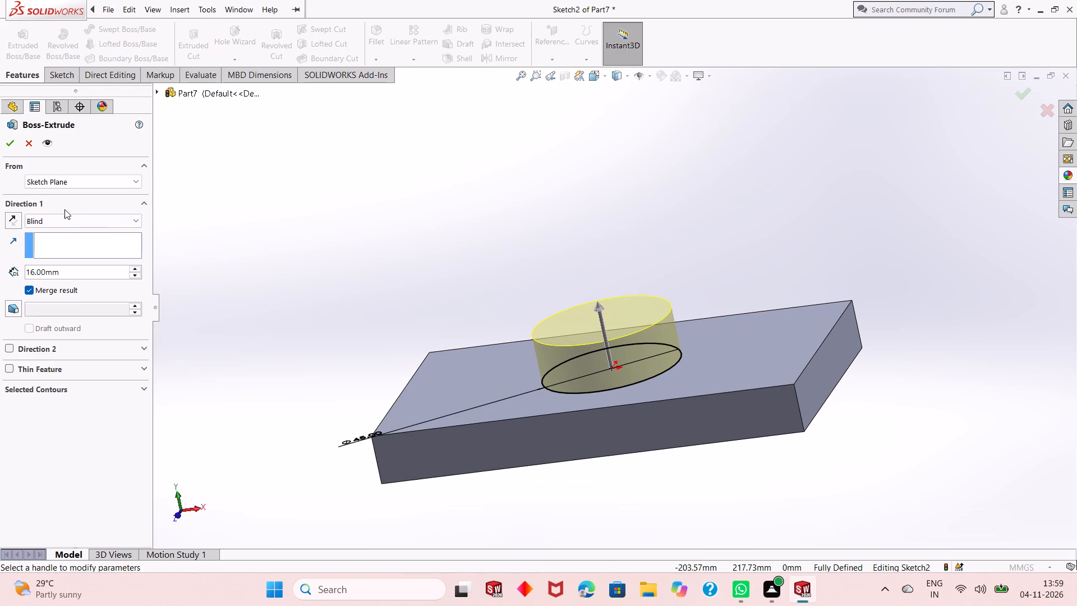
double_click(73, 274)
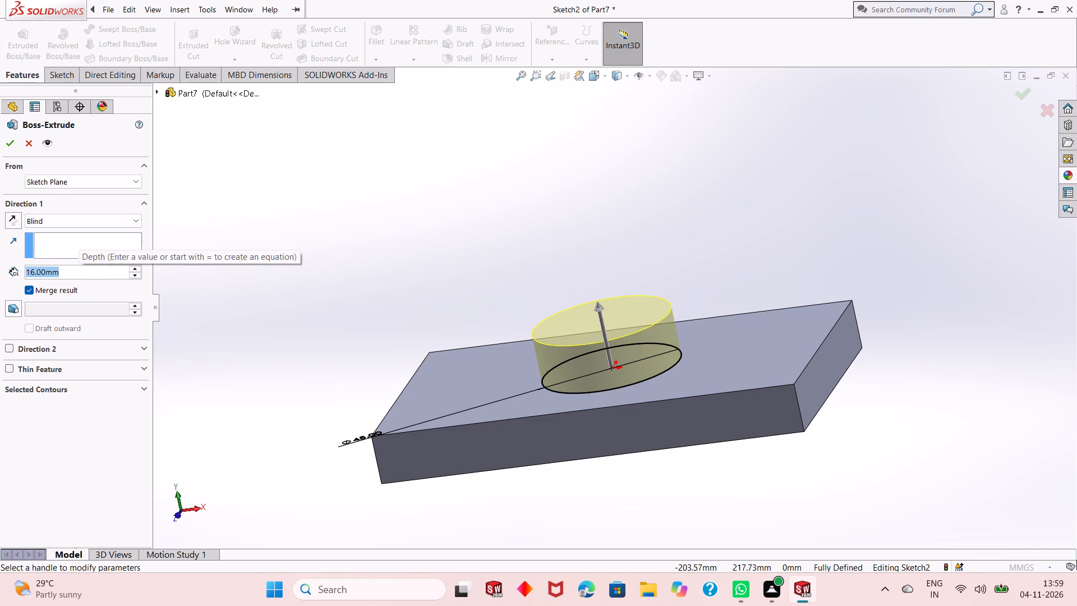
text(50-16)
key(Return)
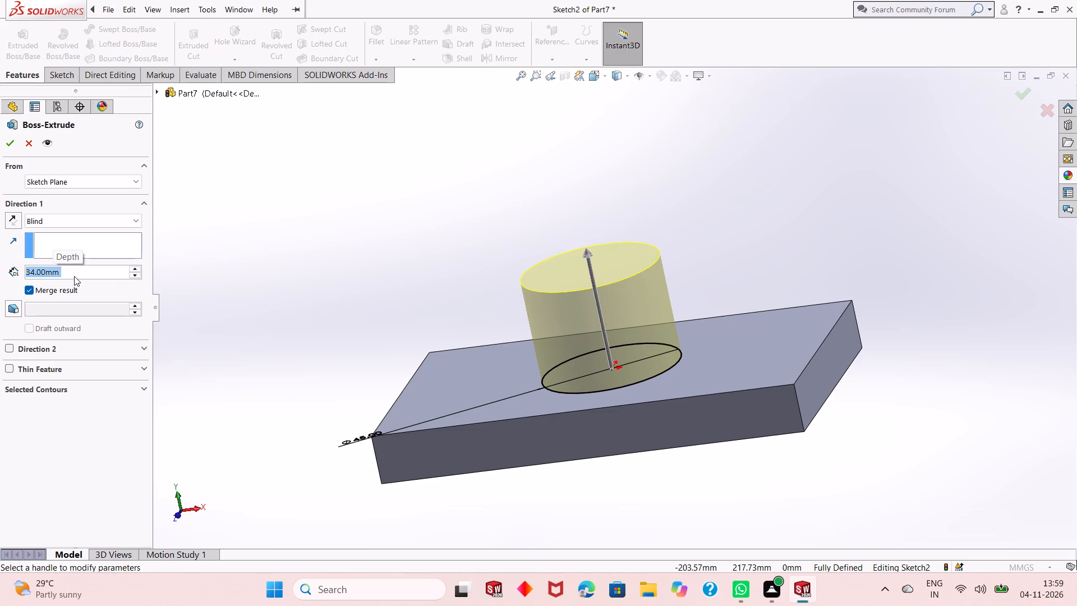
click(8, 141)
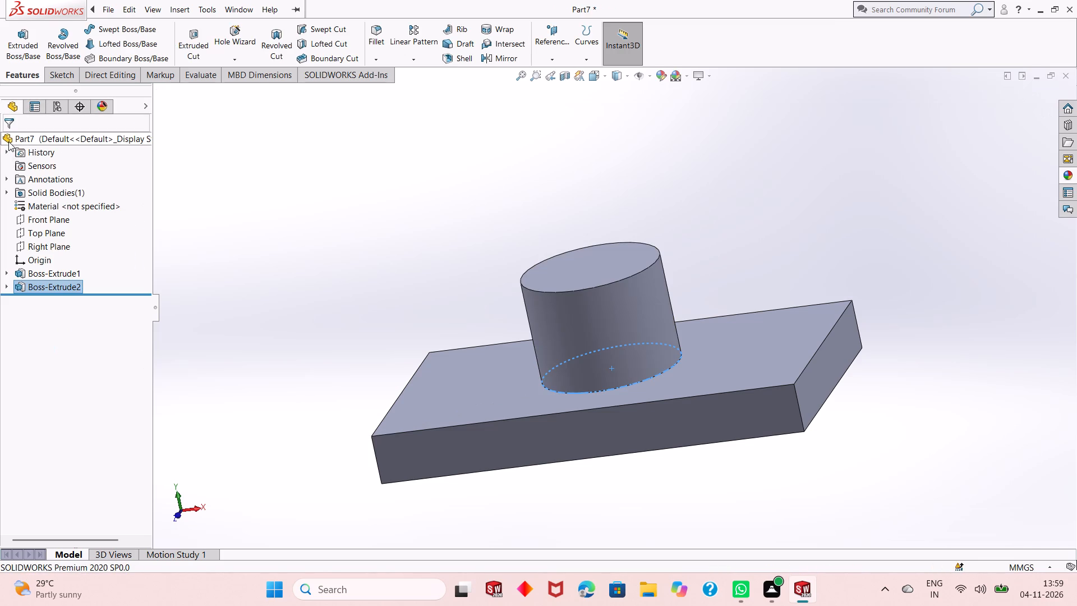
click(472, 221)
Start a sketch on the cylinder's top face and draw a circle of about 30 mm radius centred on the origin.
middle_drag(590, 362, 596, 299)
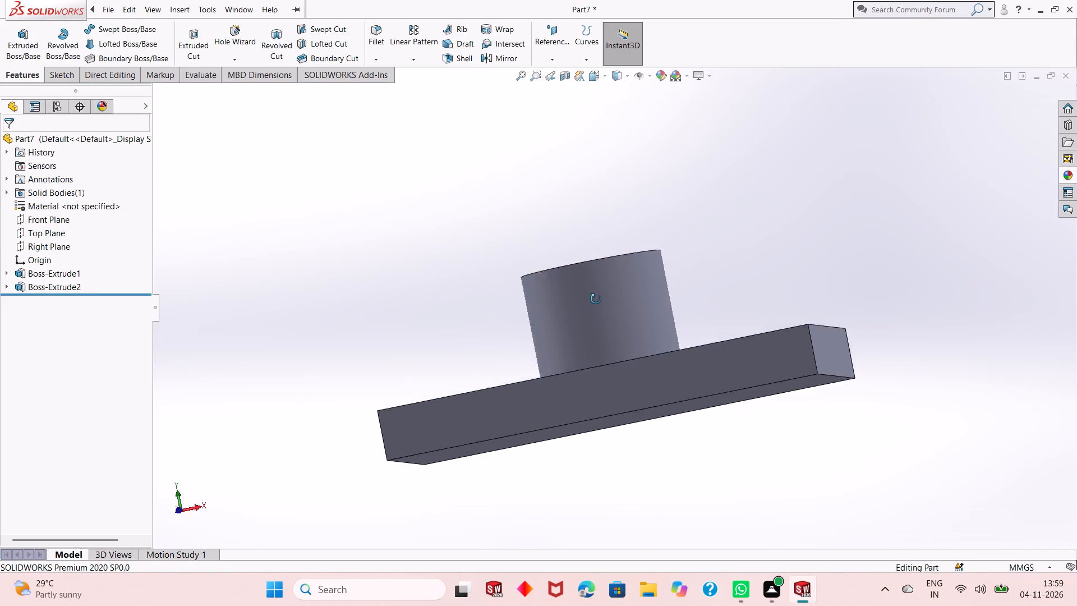
middle_drag(596, 299, 654, 452)
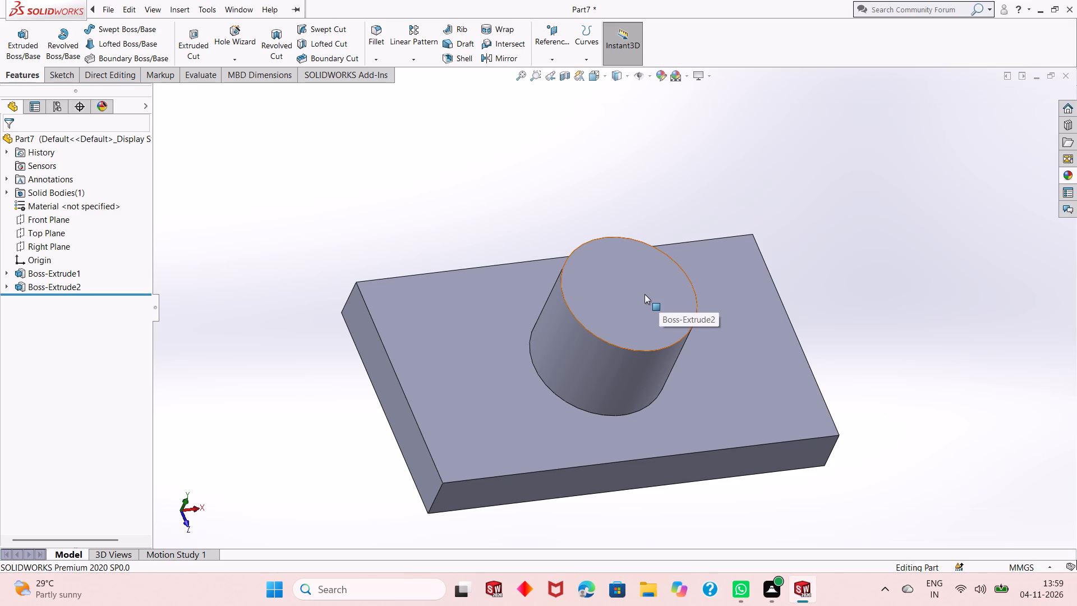
click(625, 294)
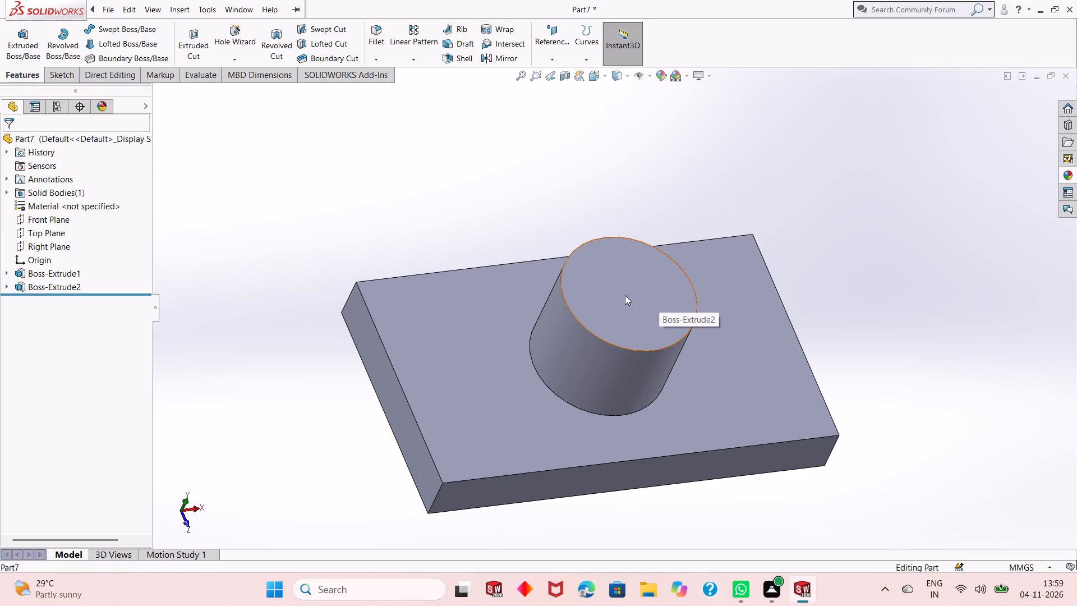
click(675, 260)
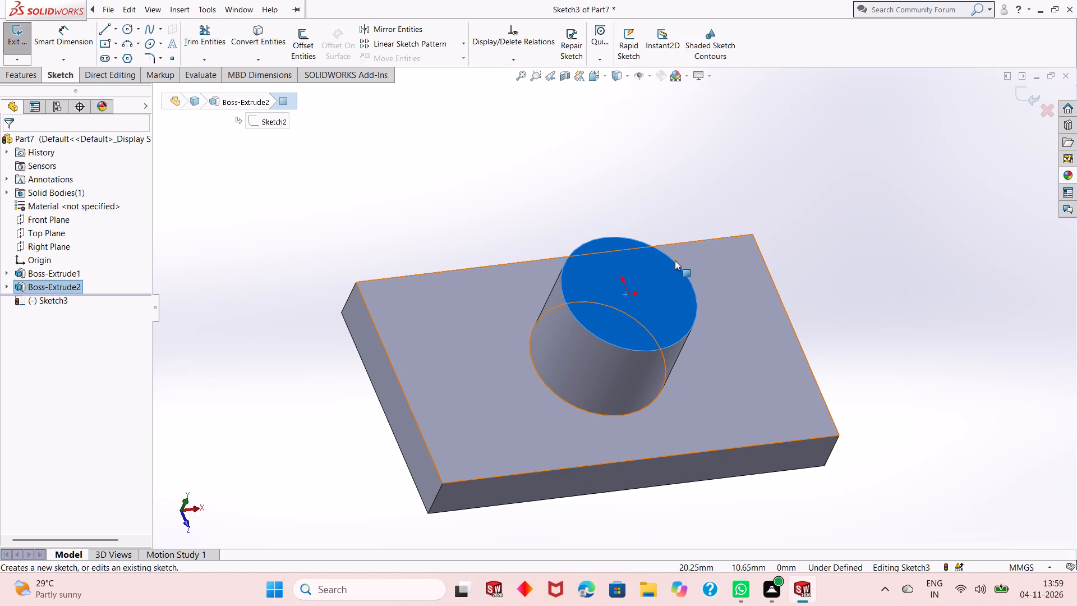
key(ctrl+8)
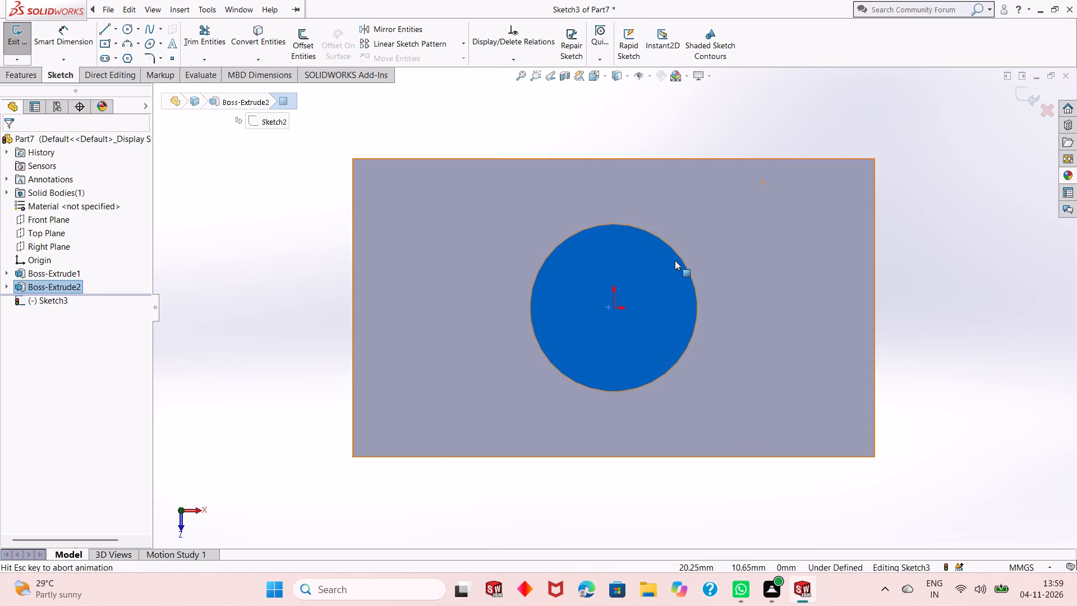
key(Escape)
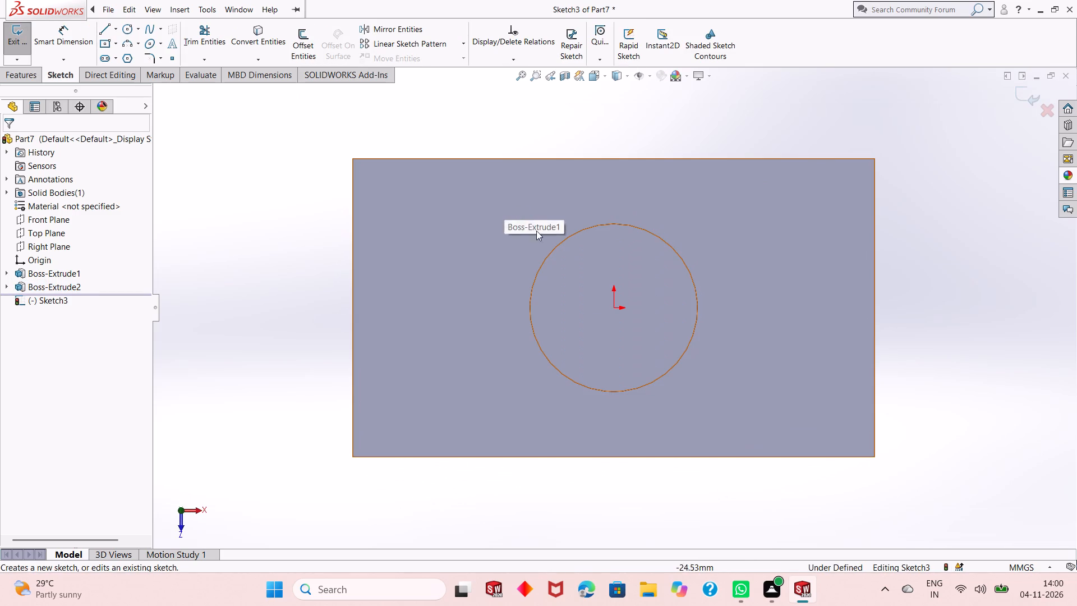
scroll(607, 324, up, 1)
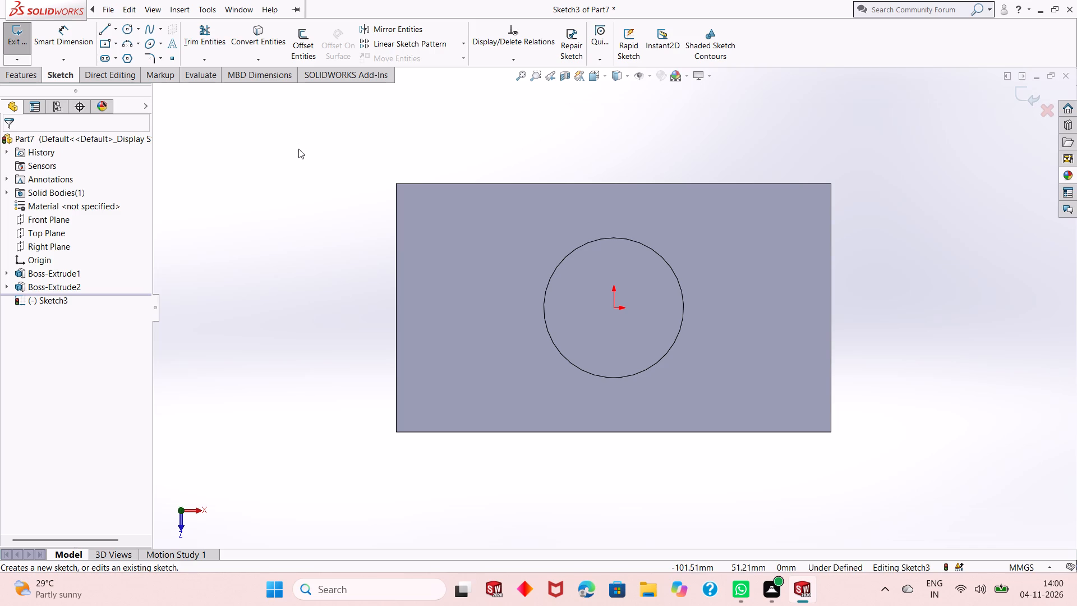
click(132, 29)
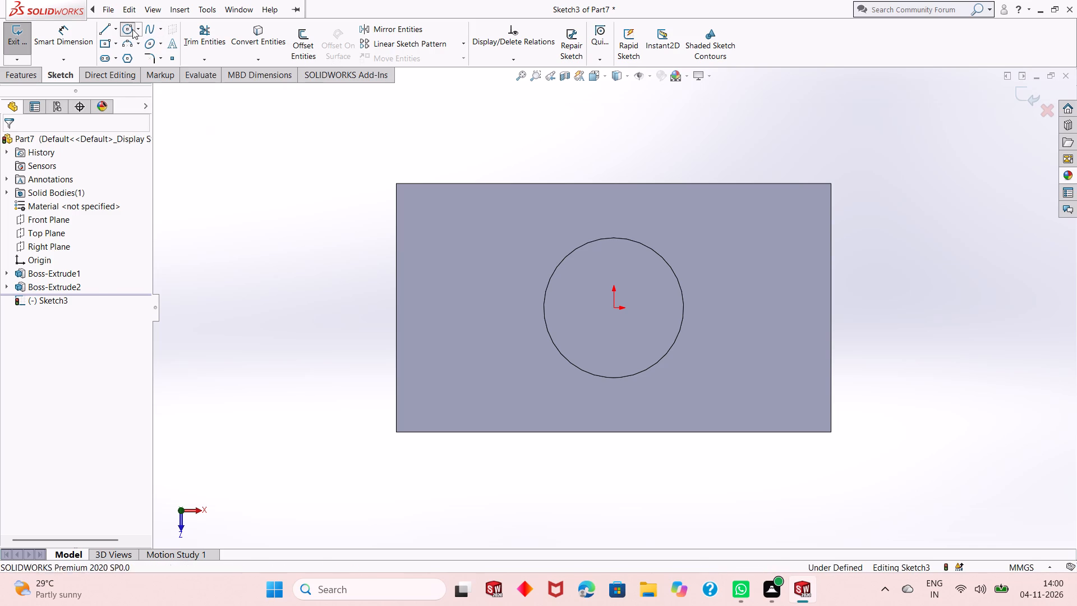
click(615, 309)
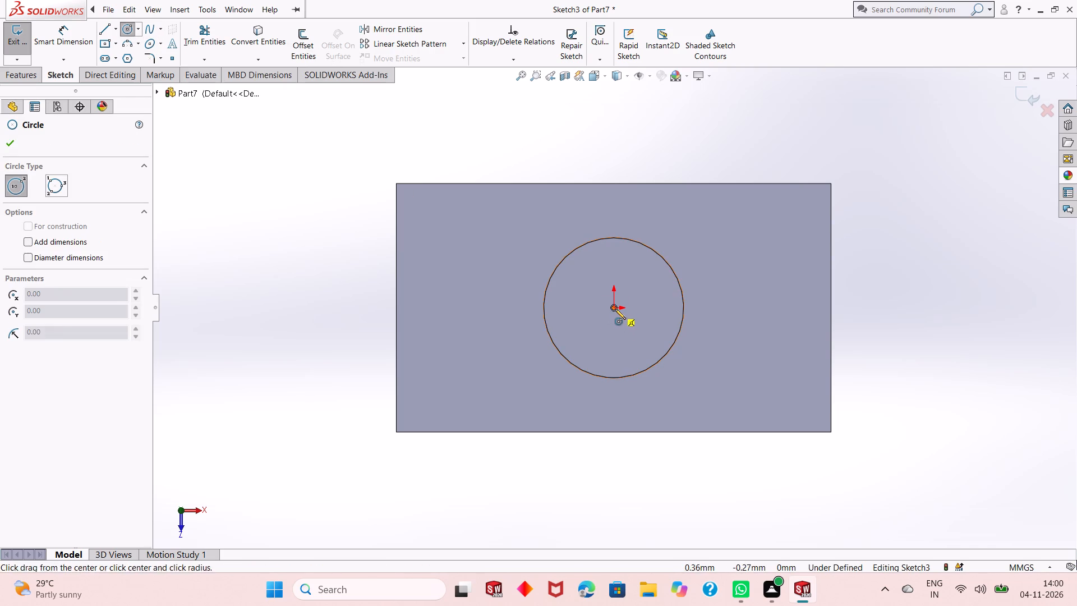
click(558, 382)
right_click(257, 286)
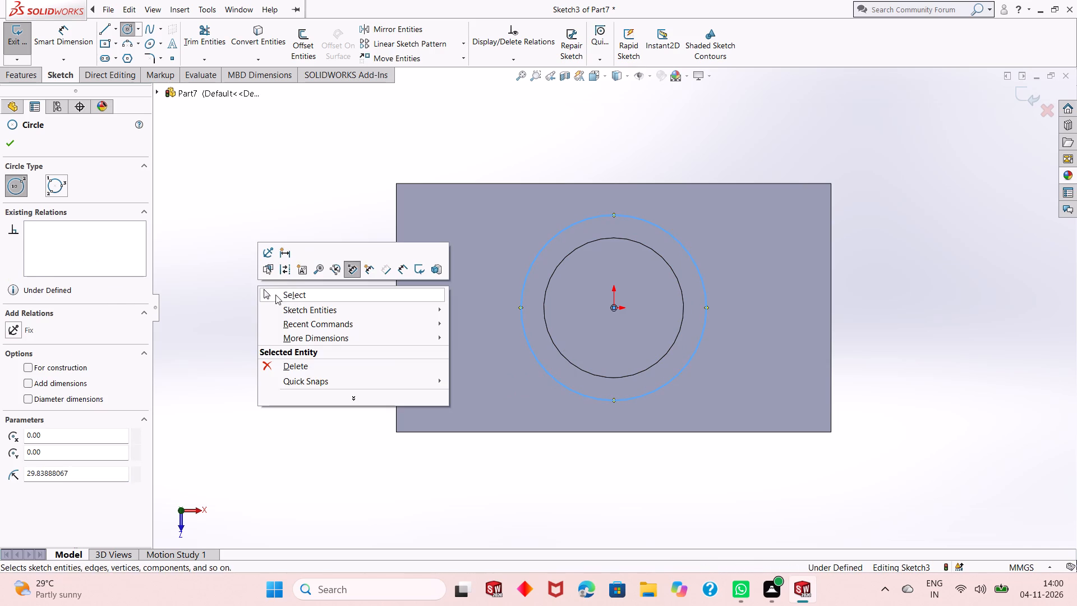
click(277, 295)
Dimension the new circle on the cylinder's top face to a diameter of 56 mm.
click(72, 47)
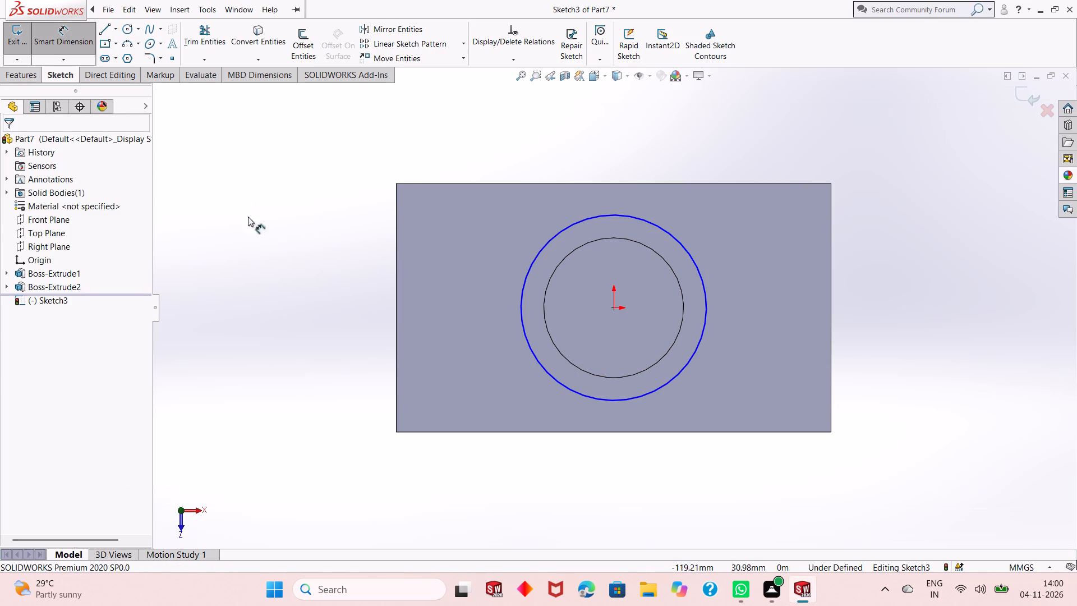
click(579, 397)
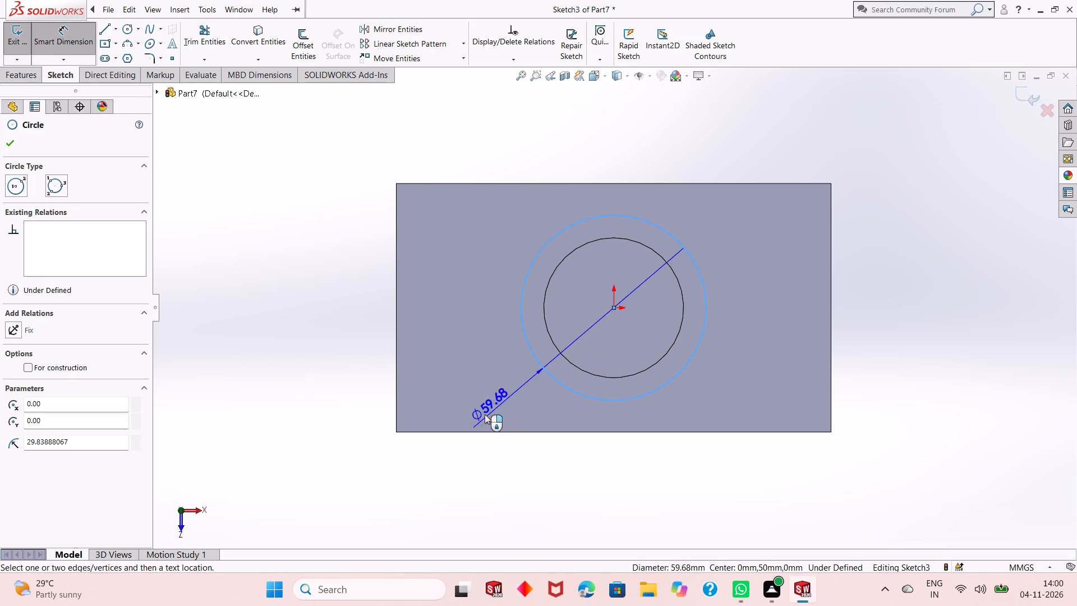
click(387, 451)
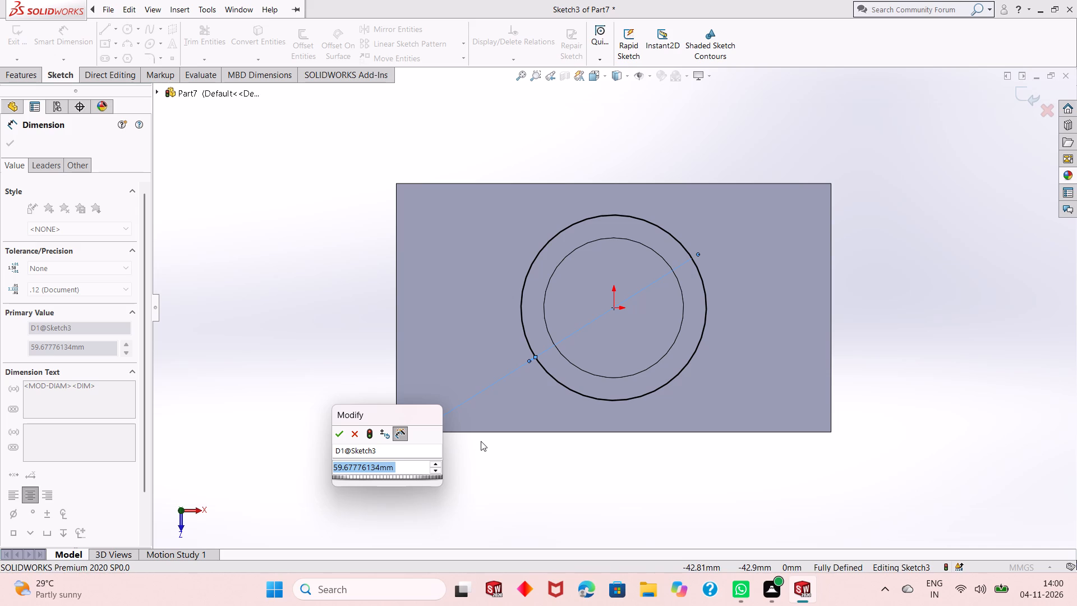
text(56)
key(Return)
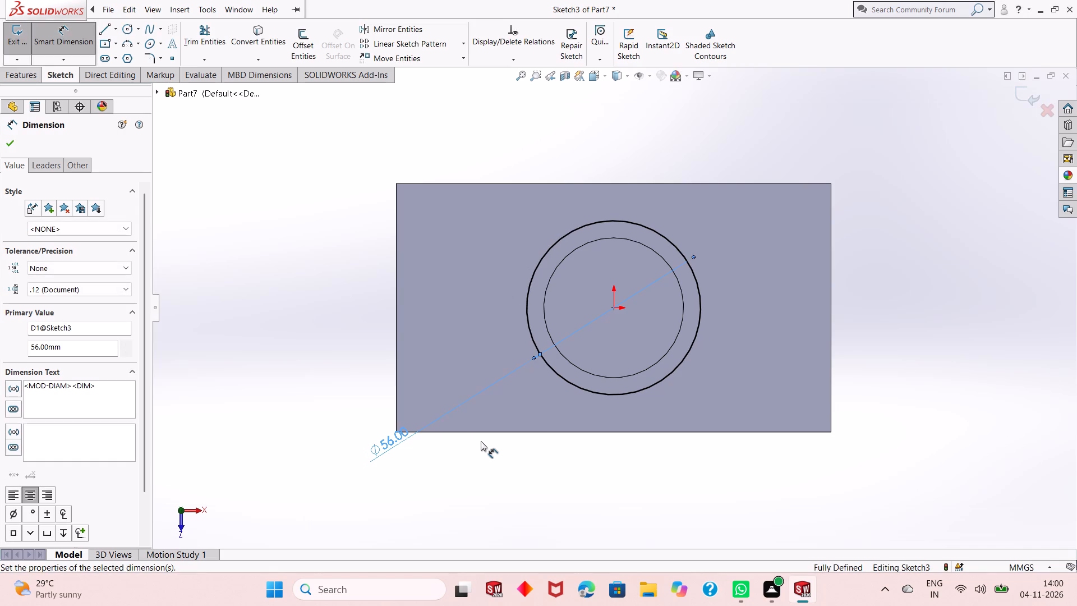
right_click(348, 344)
click(364, 380)
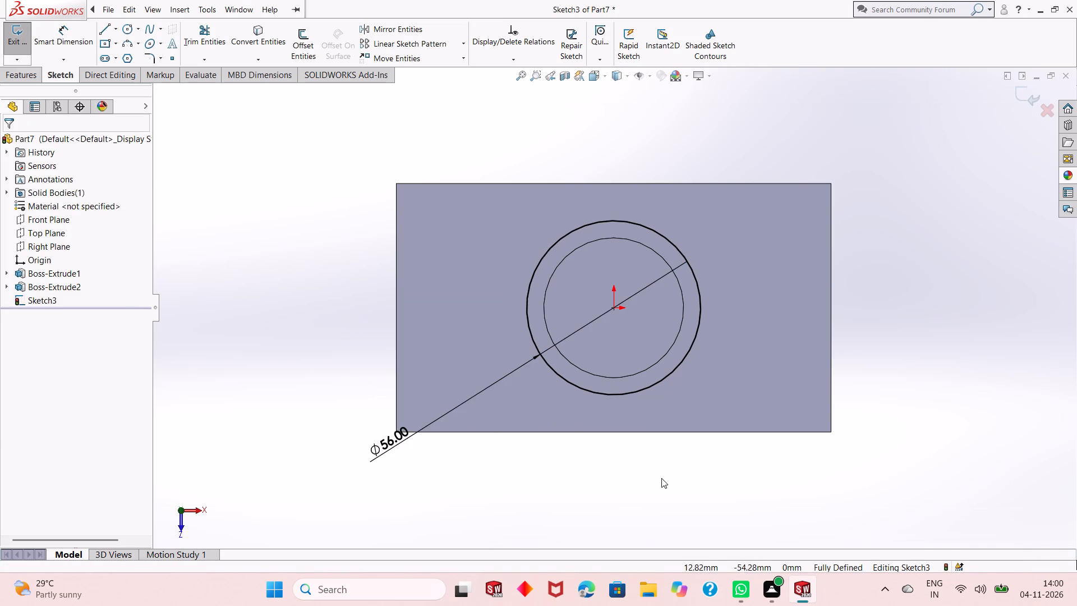
Extrude the 56 mm circle upward from the lower cylinder's top face as a merged blind boss 40 mm deep.
middle_drag(663, 481, 666, 280)
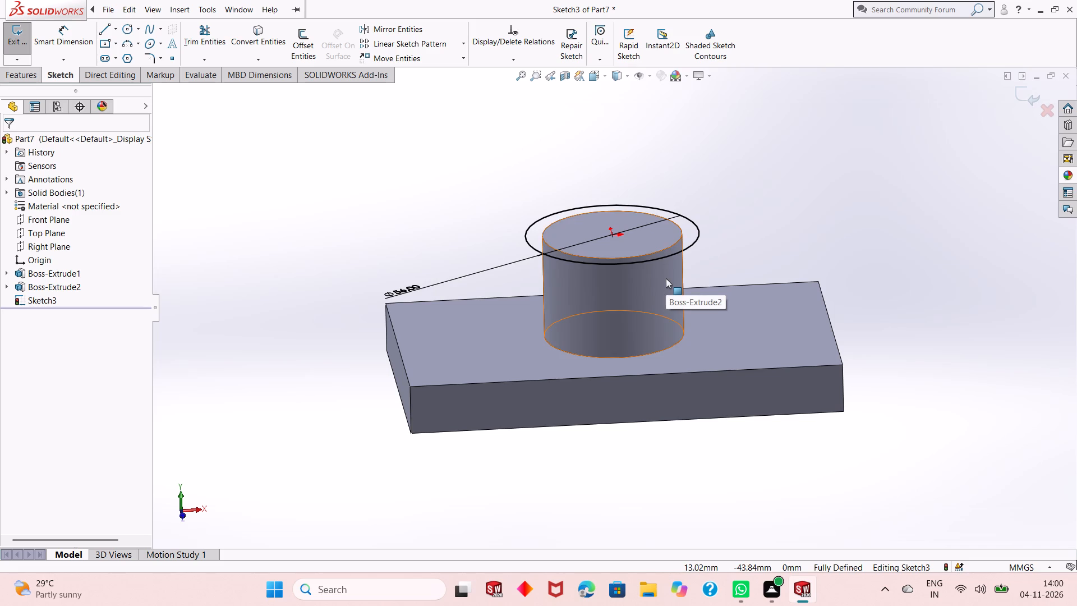
scroll(680, 282, down, 1)
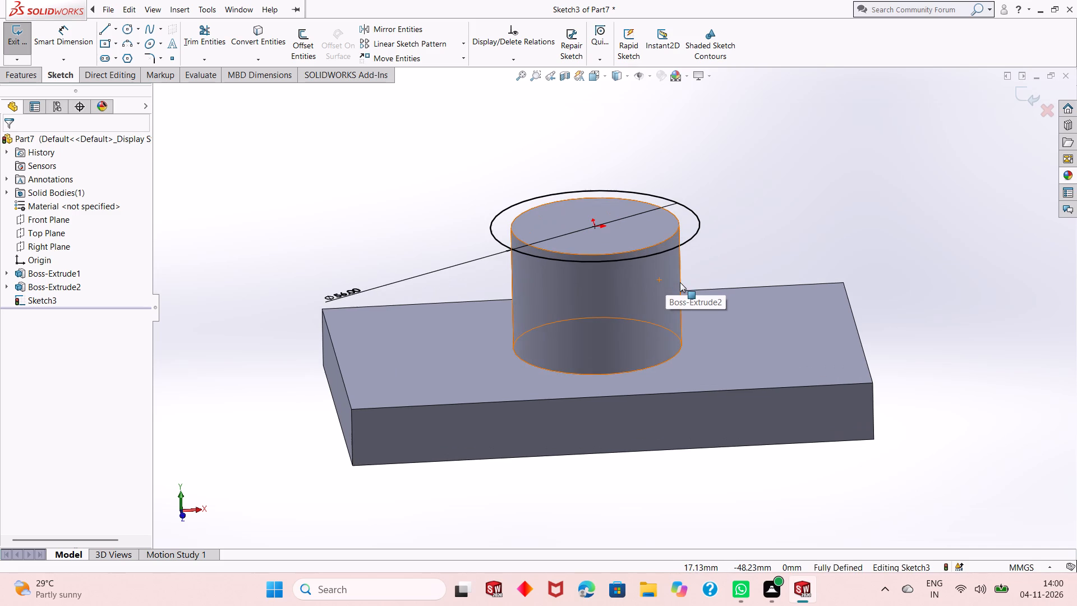
scroll(680, 282, down, 1)
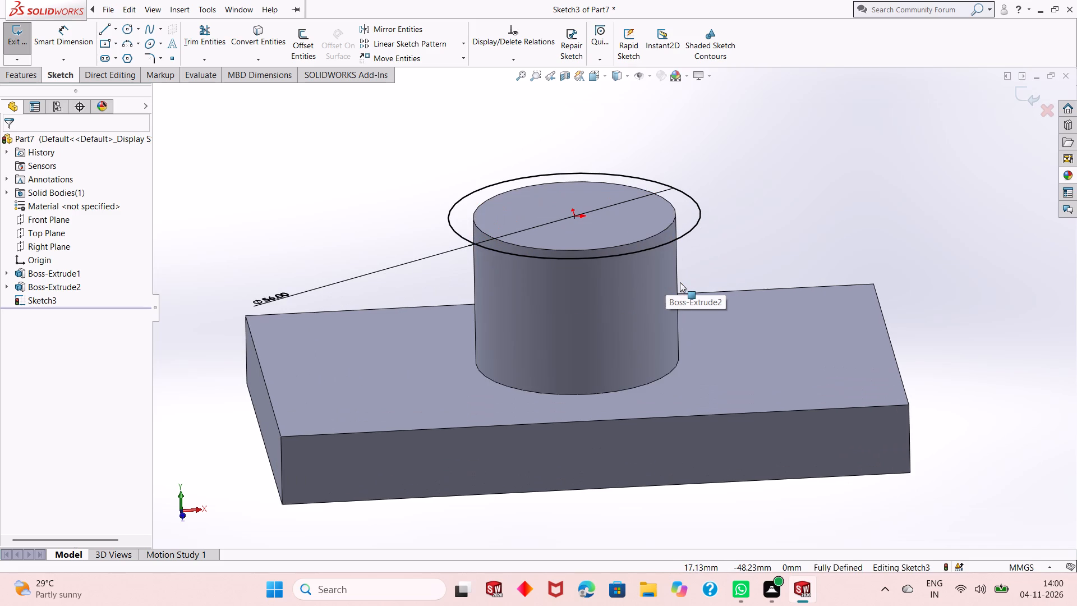
click(34, 76)
click(36, 47)
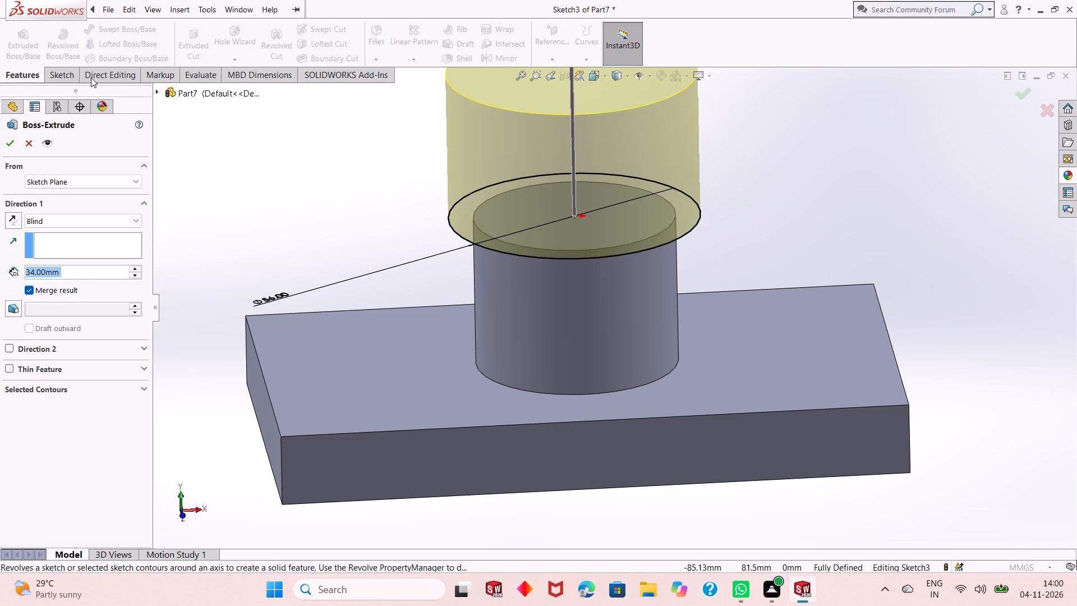
scroll(569, 286, up, 4)
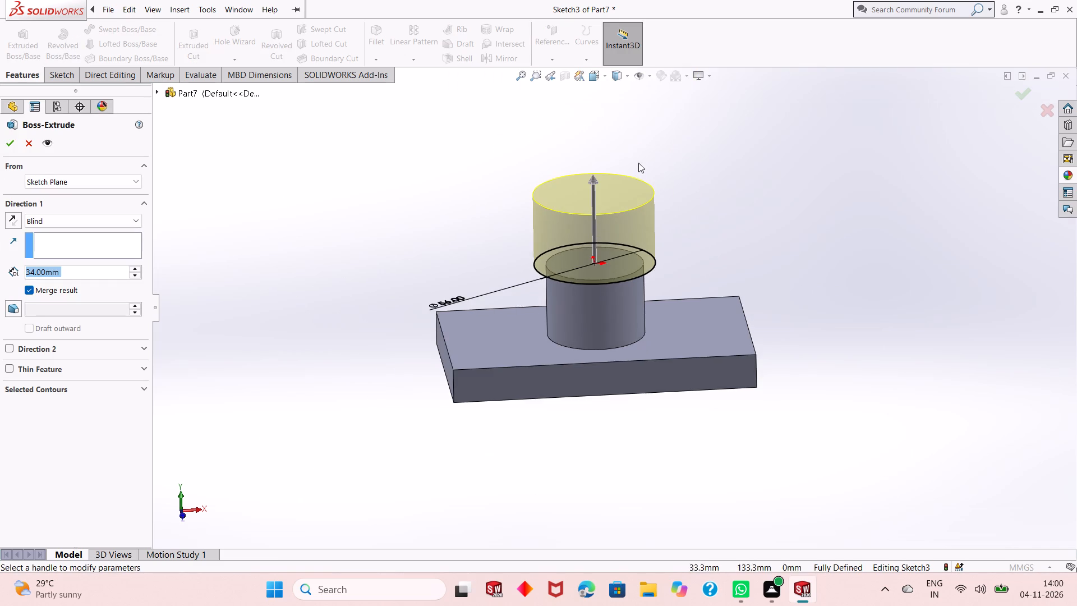
scroll(638, 163, down, 3)
scroll(550, 371, up, 1)
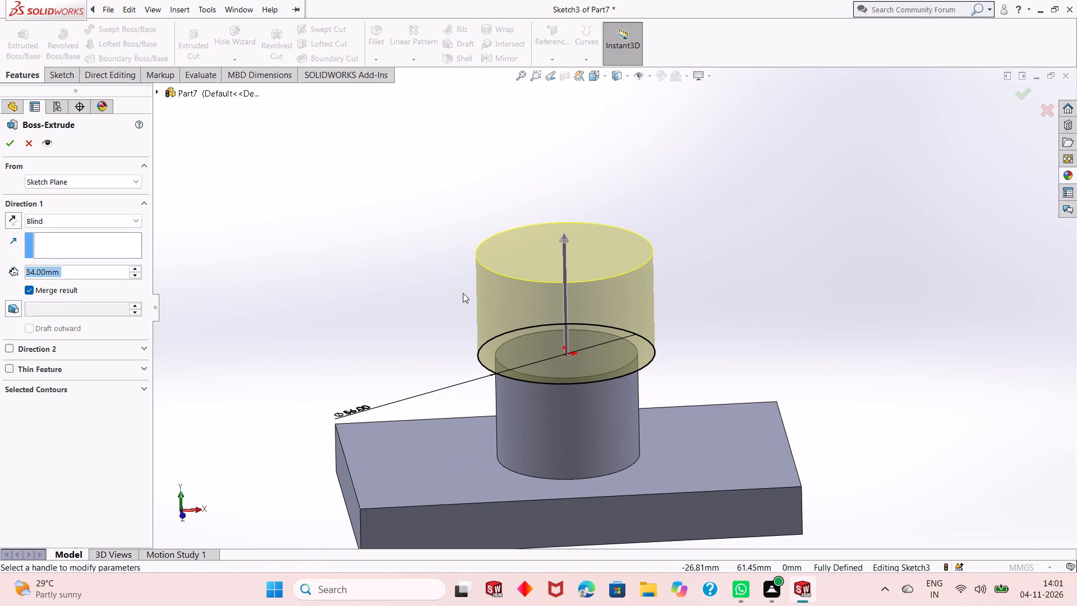
text(40)
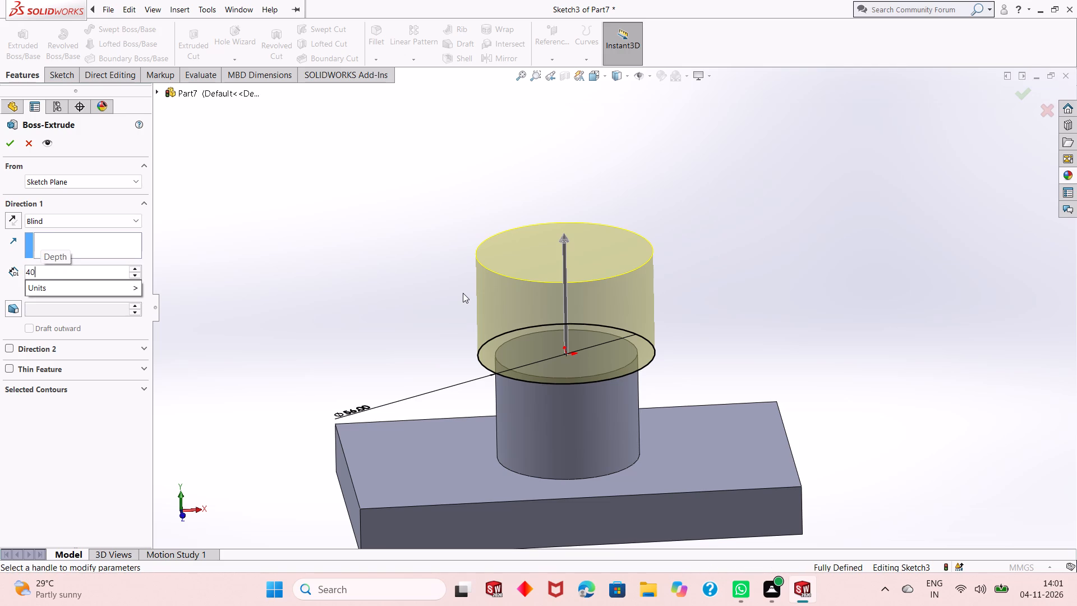
key(Return)
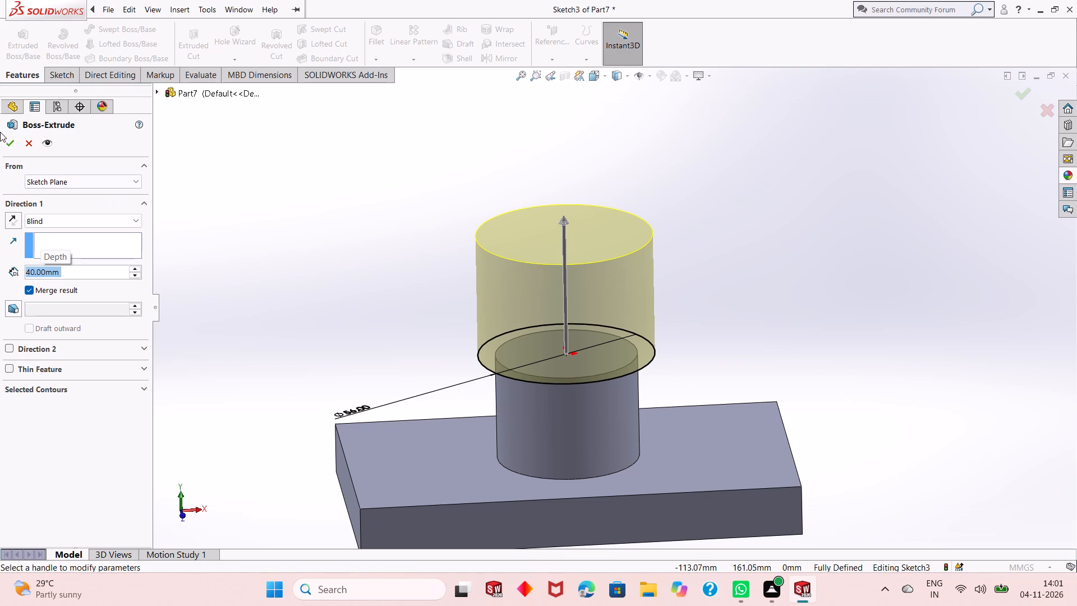
click(8, 144)
scroll(418, 366, up, 1)
click(421, 368)
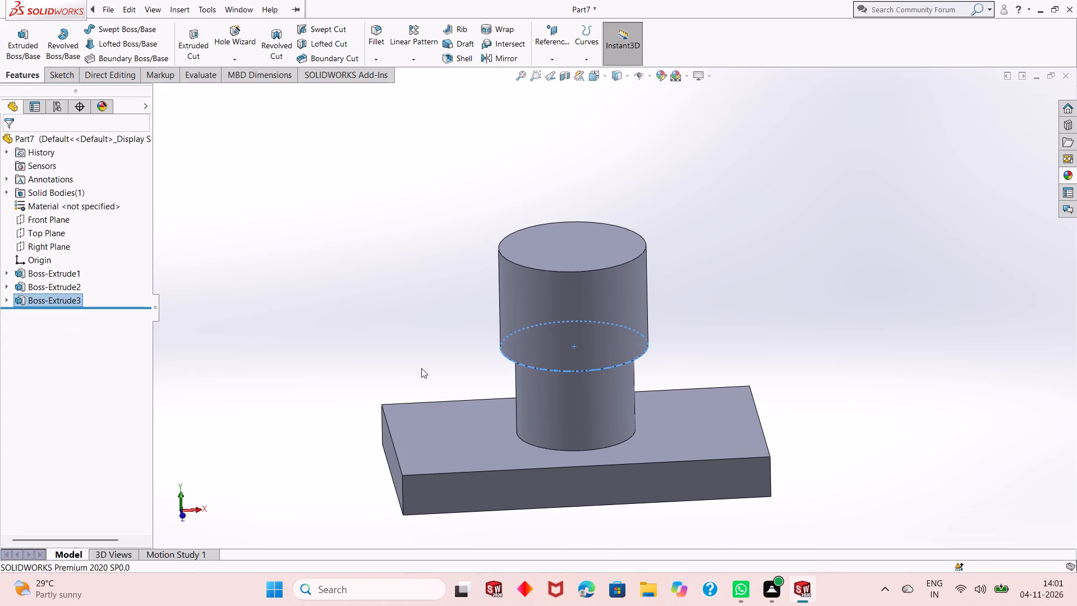
Examine the base plate and the two stacked cylinders from below, from the sides and from above.
middle_drag(535, 415, 565, 235)
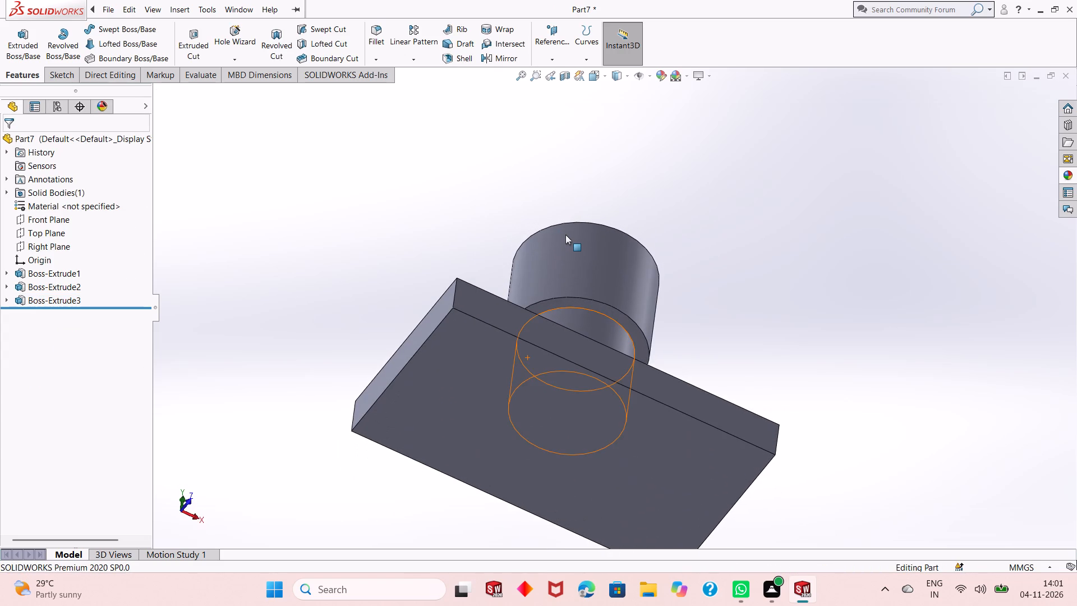
scroll(503, 268, up, 1)
middle_drag(505, 270, 536, 281)
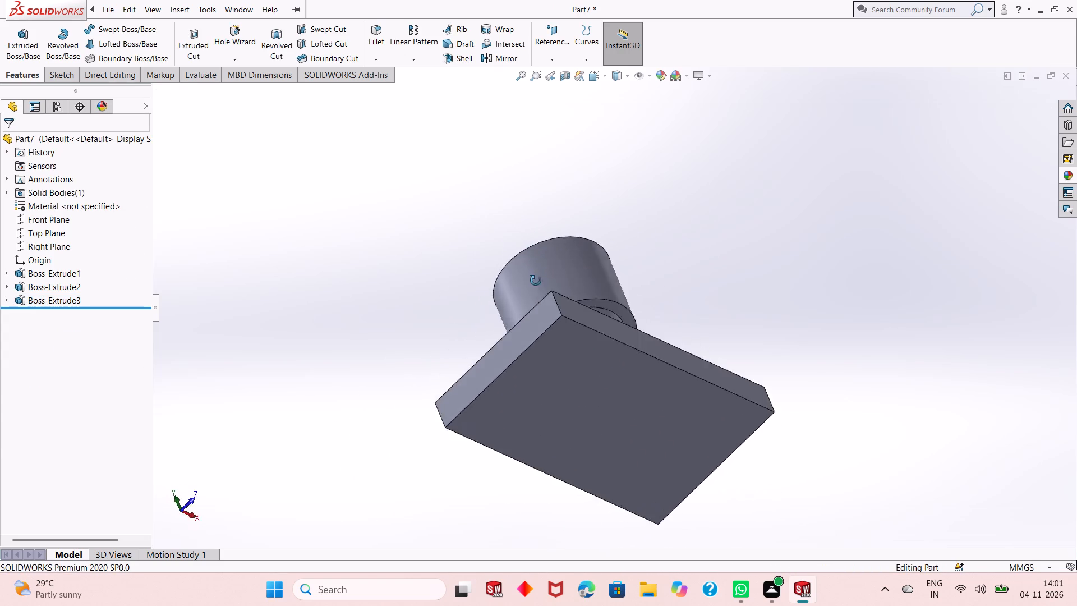
middle_drag(536, 281, 482, 265)
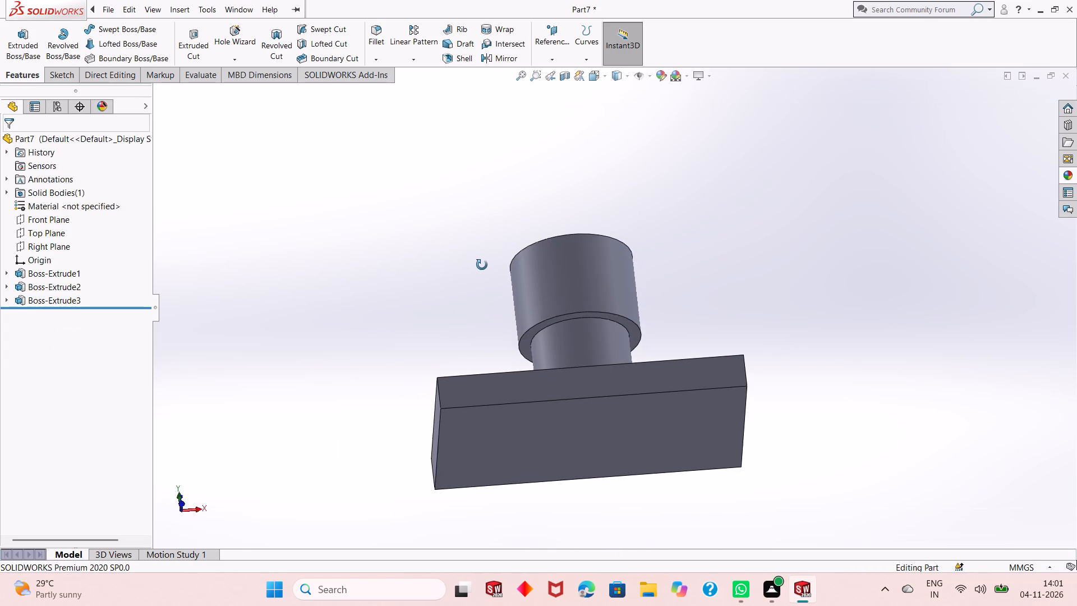
middle_drag(482, 265, 467, 309)
scroll(467, 309, up, 1)
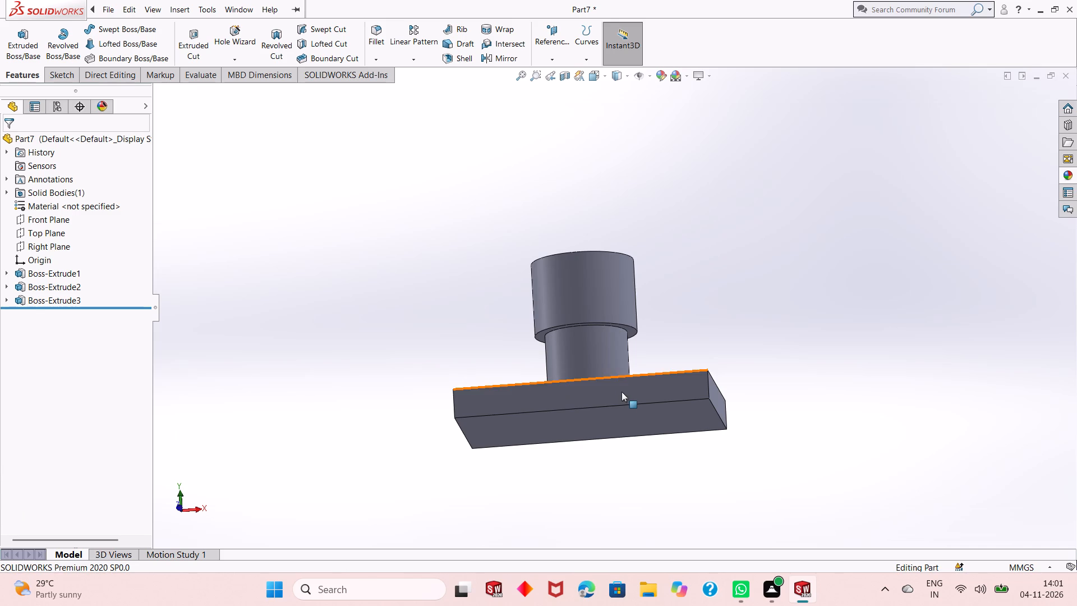
middle_drag(621, 392, 615, 492)
scroll(630, 320, down, 3)
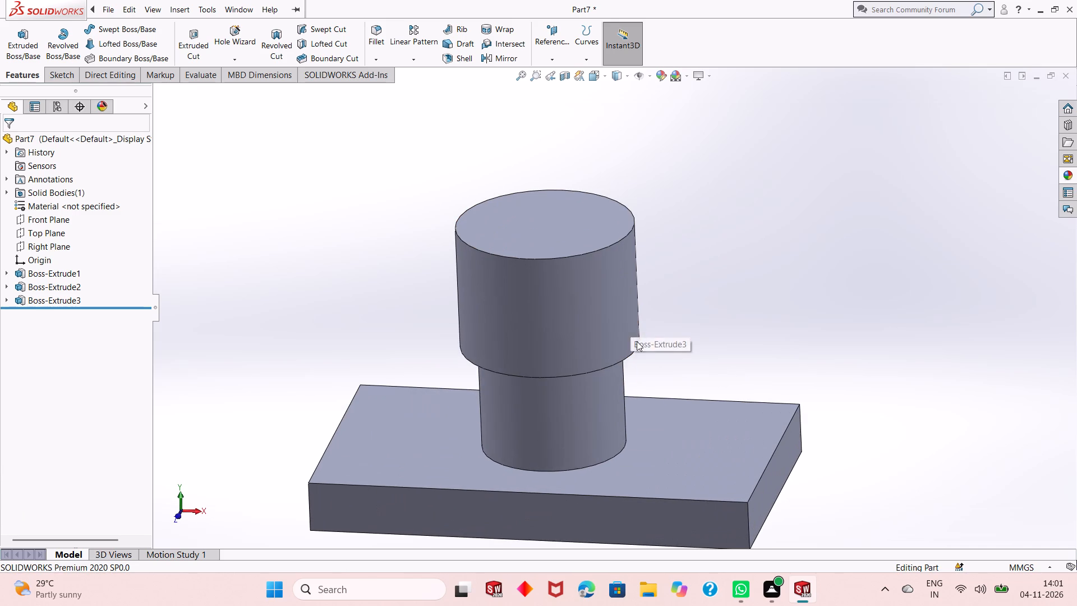
scroll(623, 373, up, 1)
middle_drag(627, 387, 624, 366)
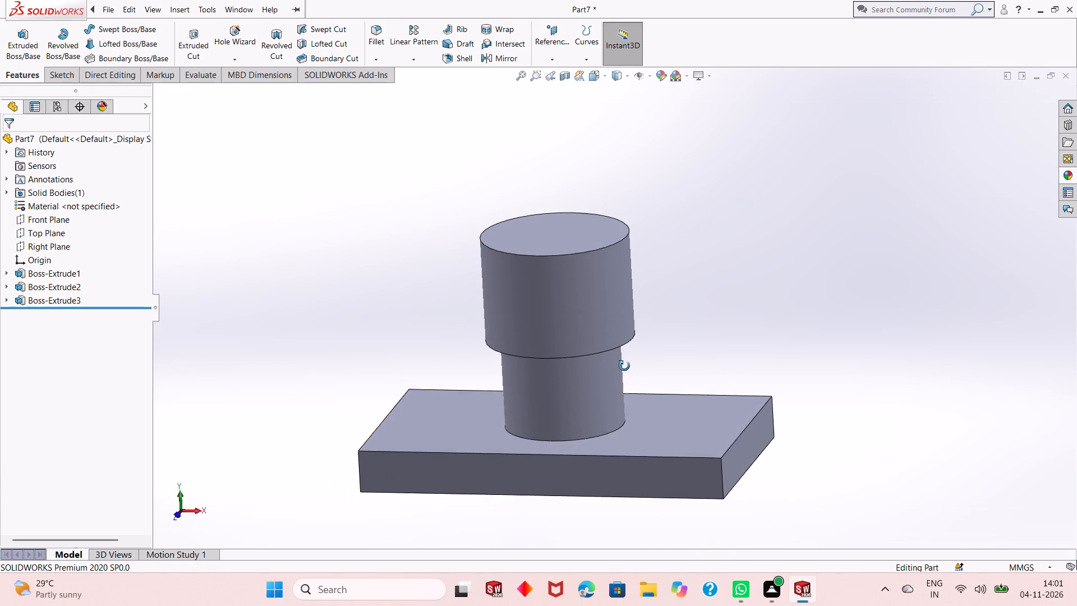
middle_drag(624, 366, 663, 331)
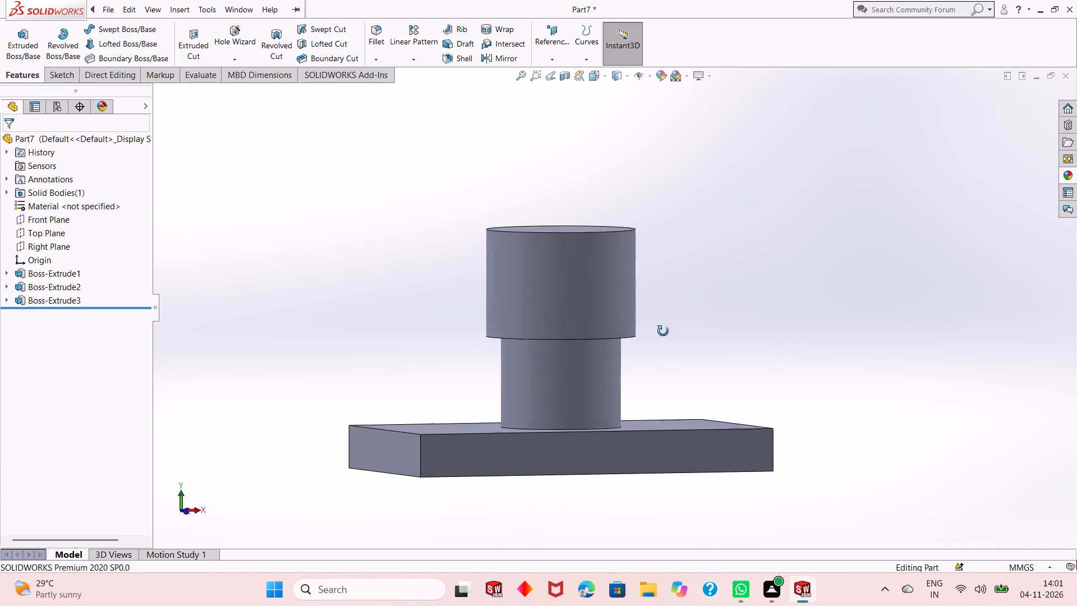
middle_drag(663, 331, 672, 385)
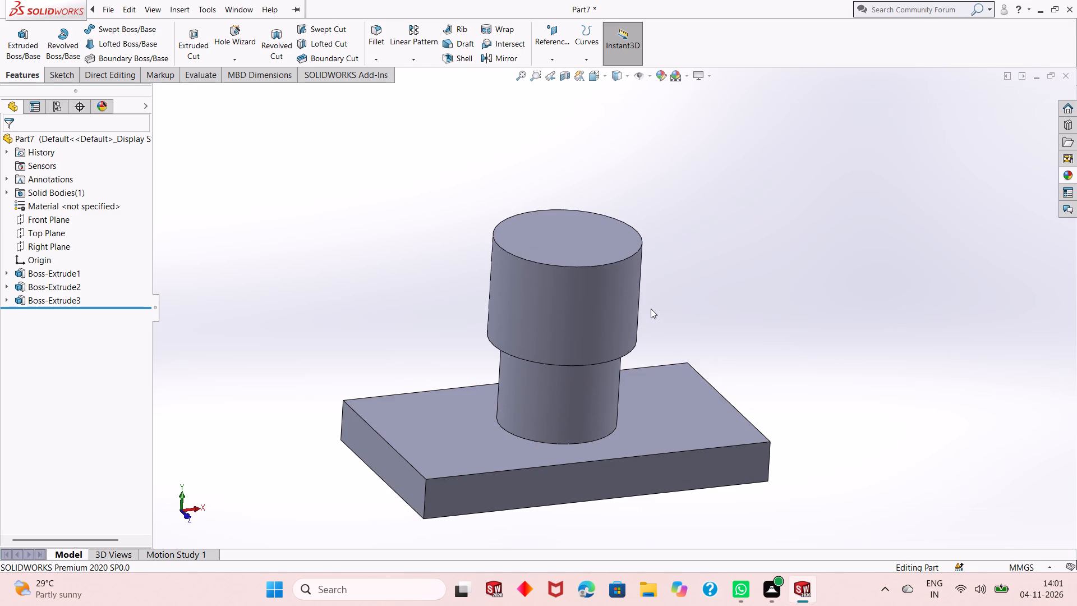
scroll(648, 313, down, 1)
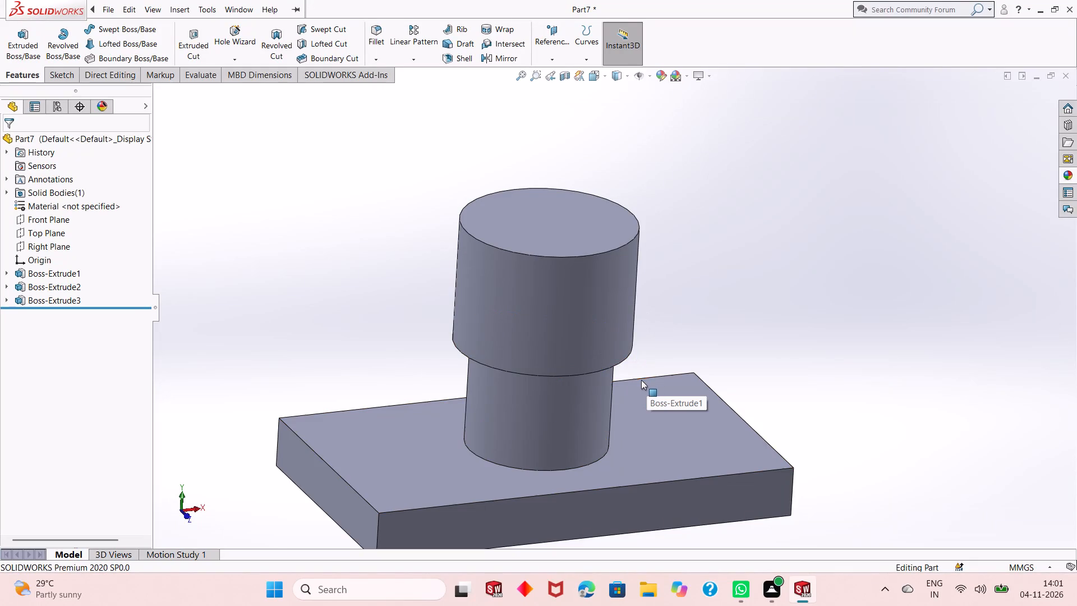
middle_drag(597, 350, 590, 316)
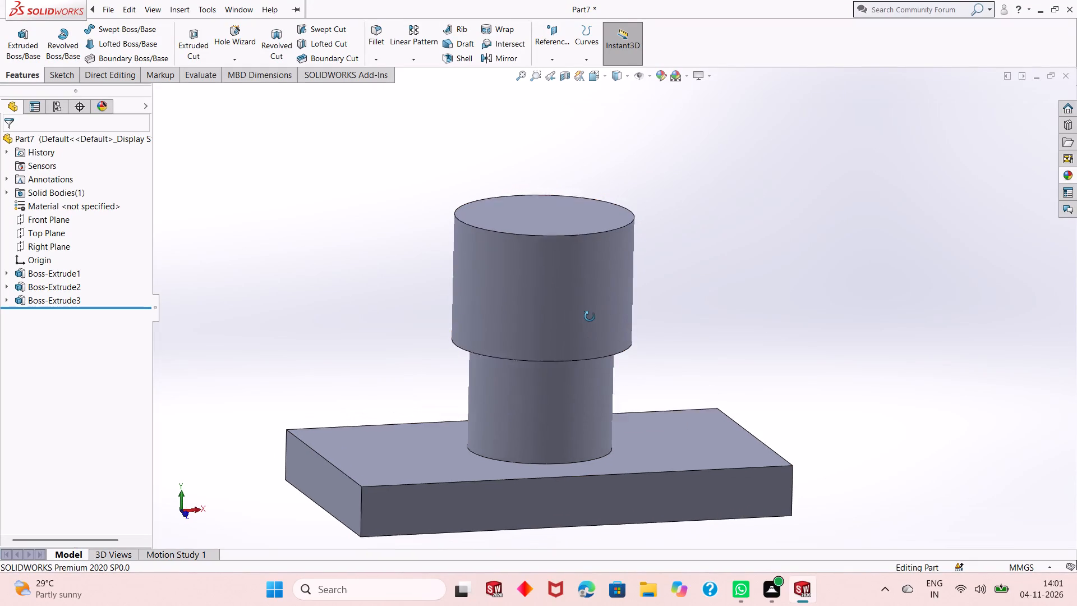
middle_drag(590, 316, 588, 313)
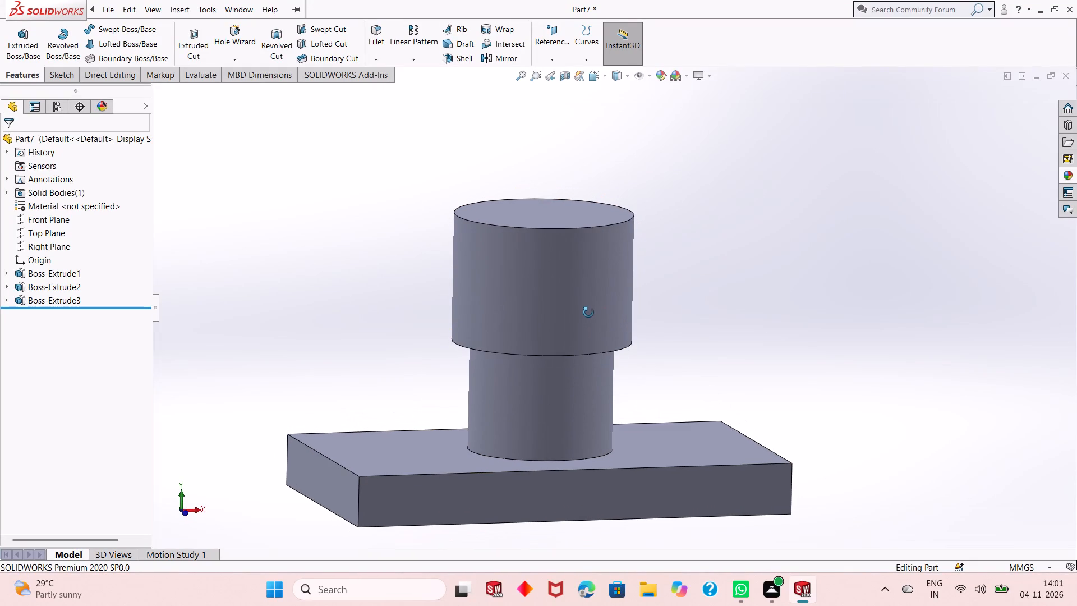
middle_drag(588, 313, 588, 324)
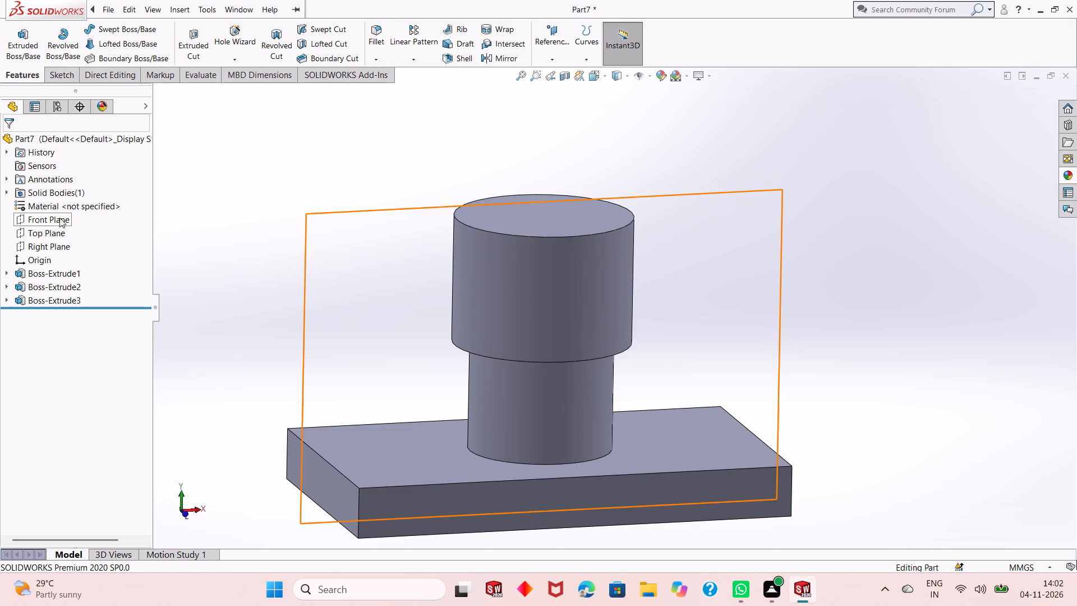
Set up a reference plane parallel to the Top Plane, offset 50 mm upward through the cylinders, with the offset direction unflipped.
click(47, 231)
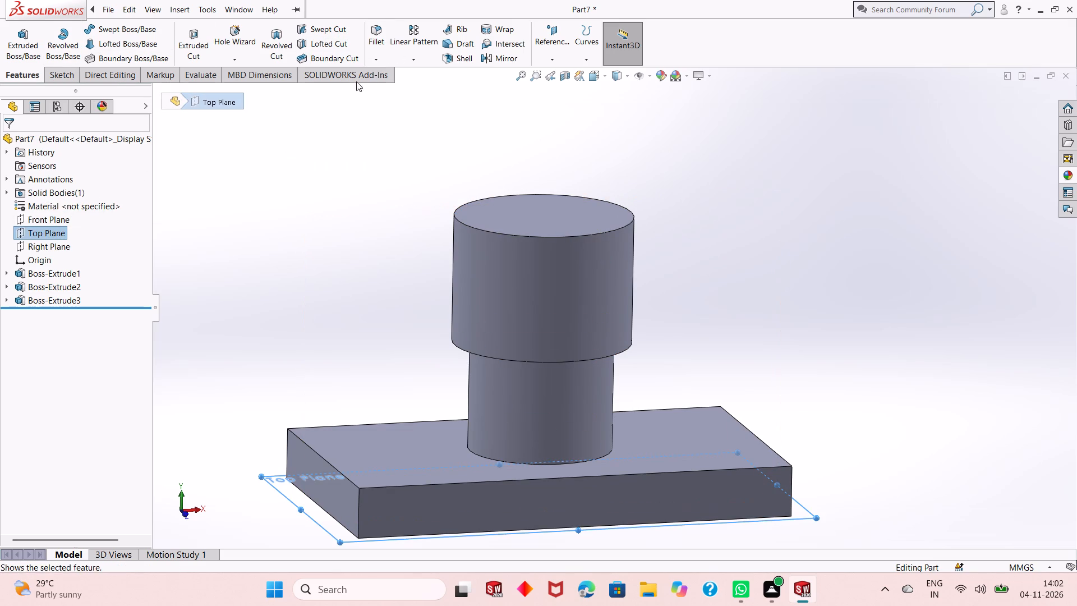
click(545, 38)
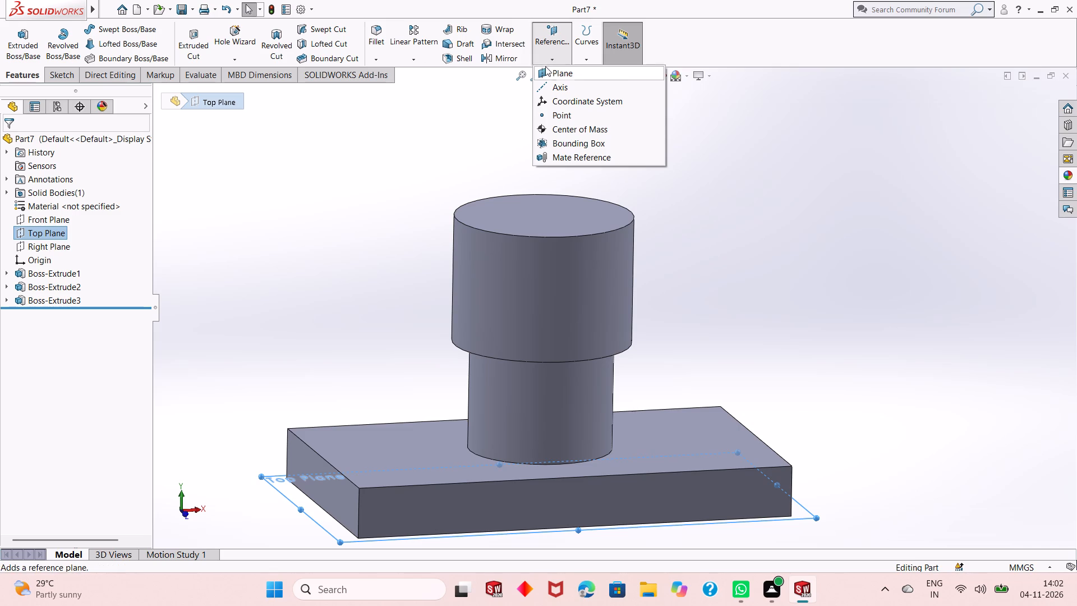
click(549, 72)
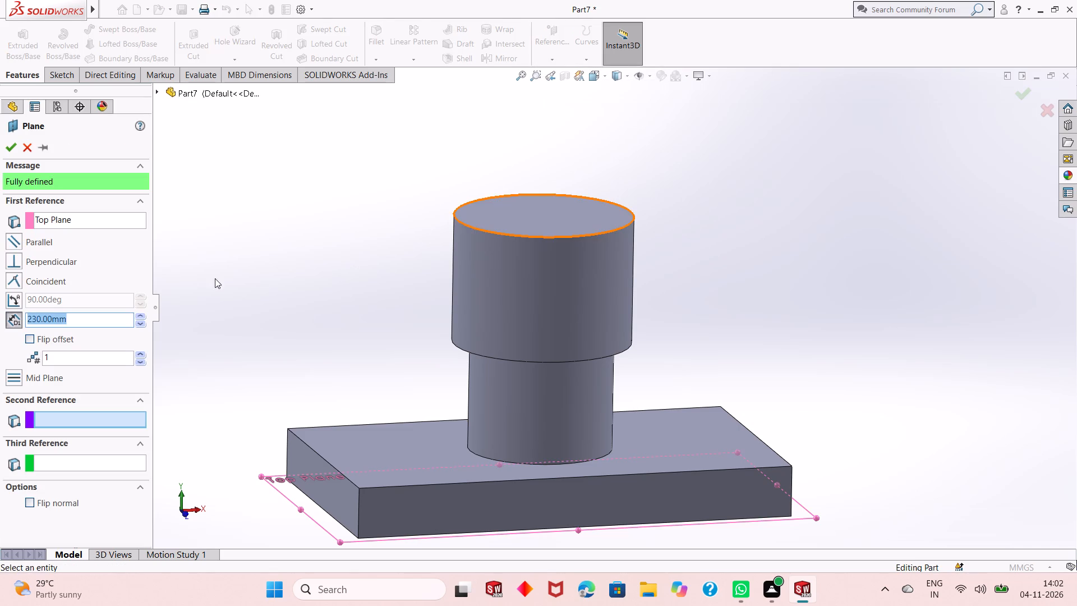
click(32, 341)
click(32, 341)
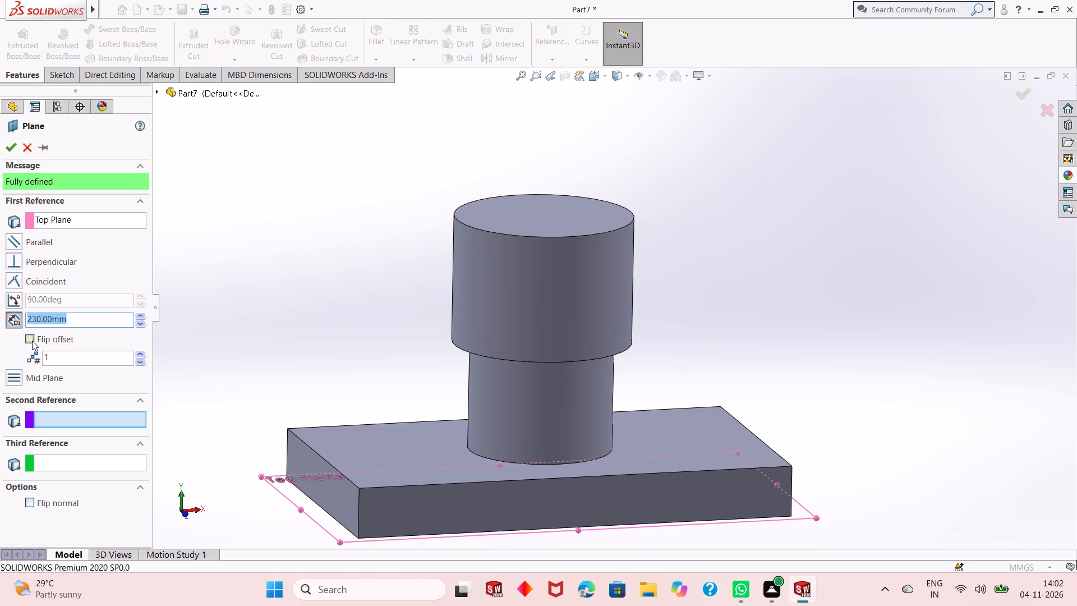
click(32, 341)
scroll(381, 382, up, 2)
scroll(484, 309, down, 2)
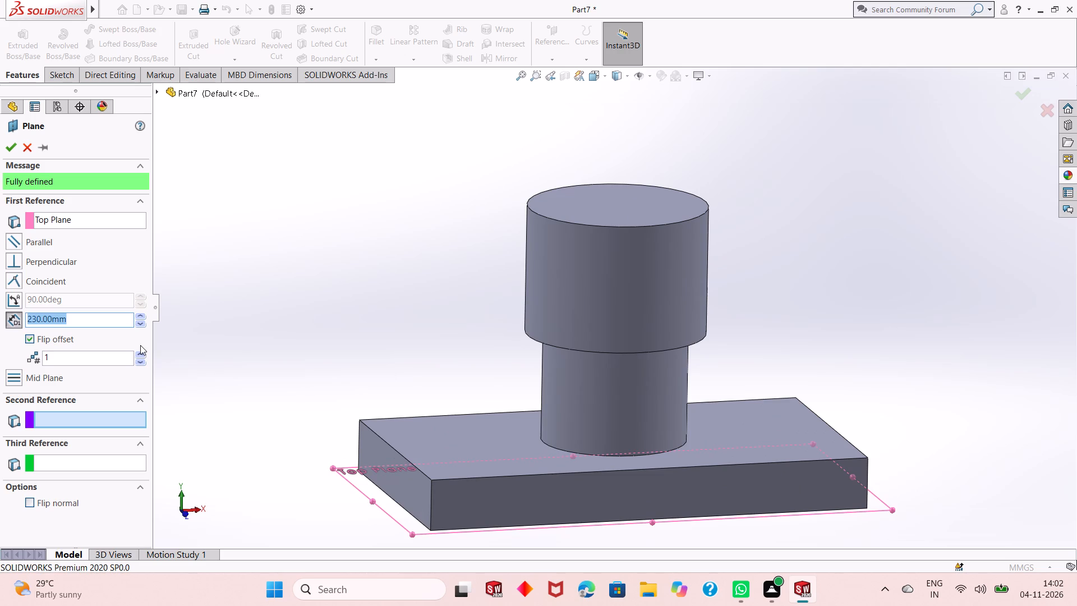
text(50)
key(Return)
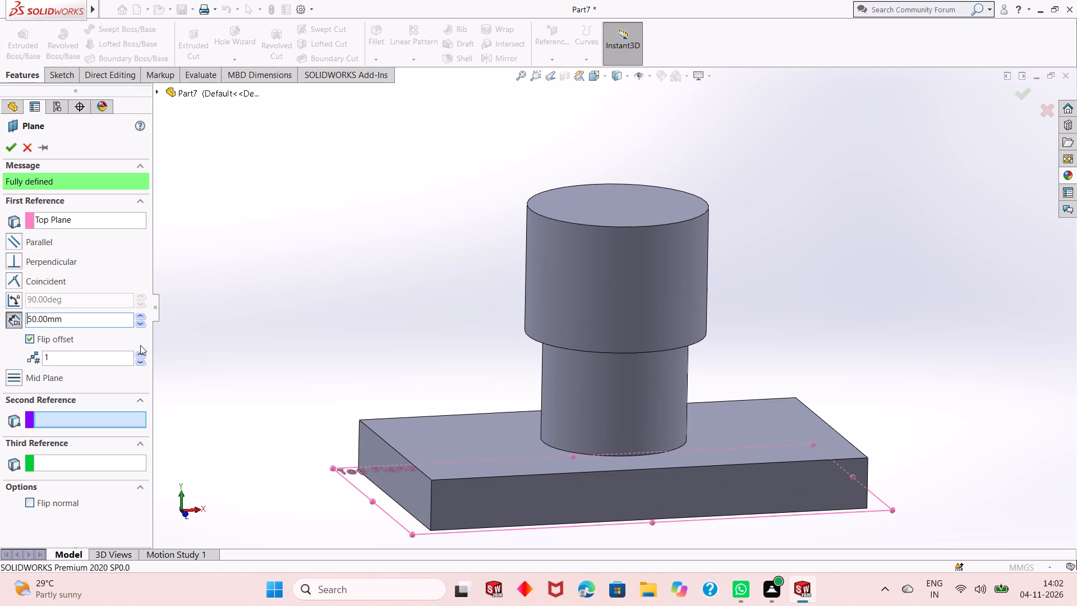
click(33, 339)
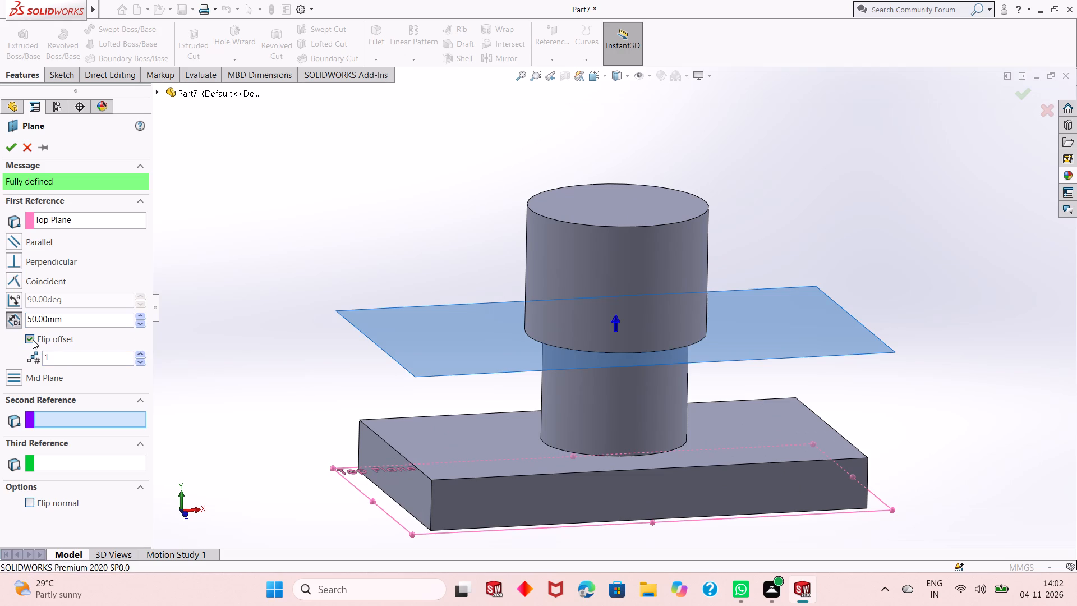
Set the reference plane's offset above the Top Plane to 70 mm and create the plane.
scroll(543, 415, up, 1)
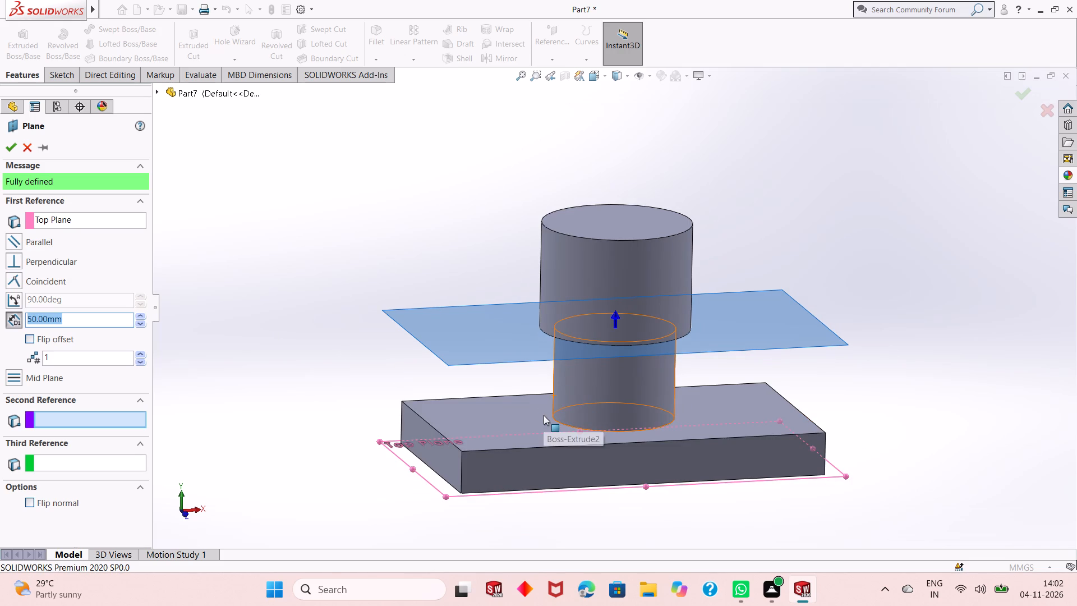
scroll(543, 415, down, 1)
scroll(533, 410, up, 1)
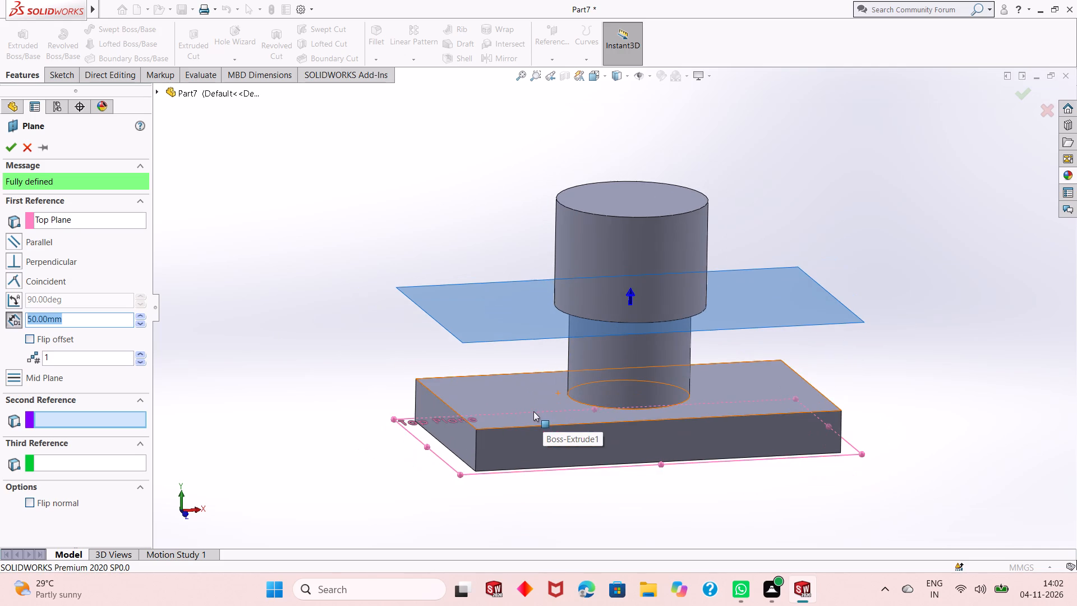
middle_click(578, 424)
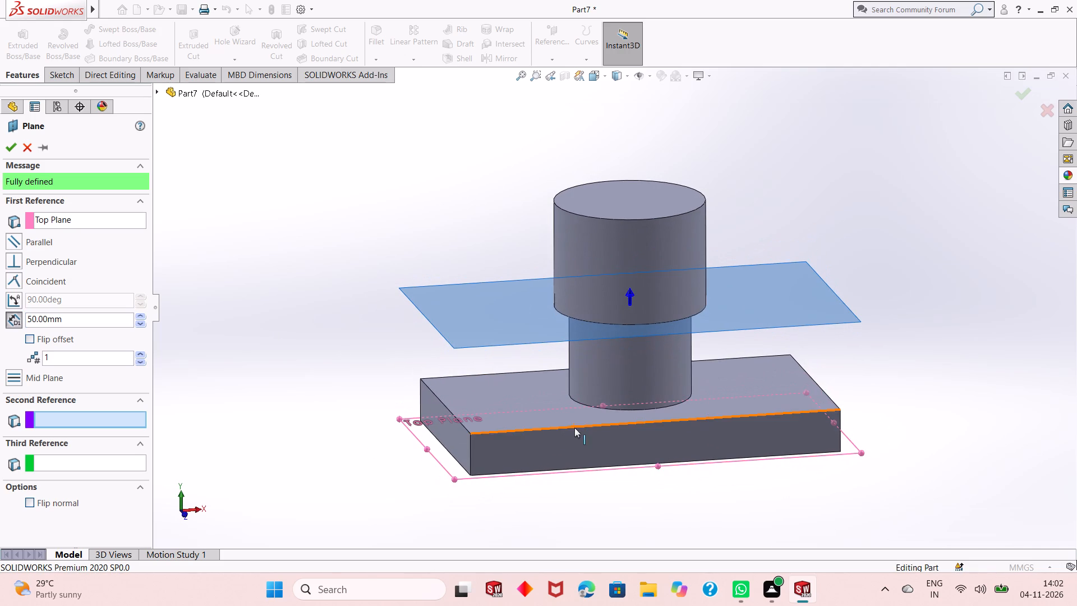
click(66, 316)
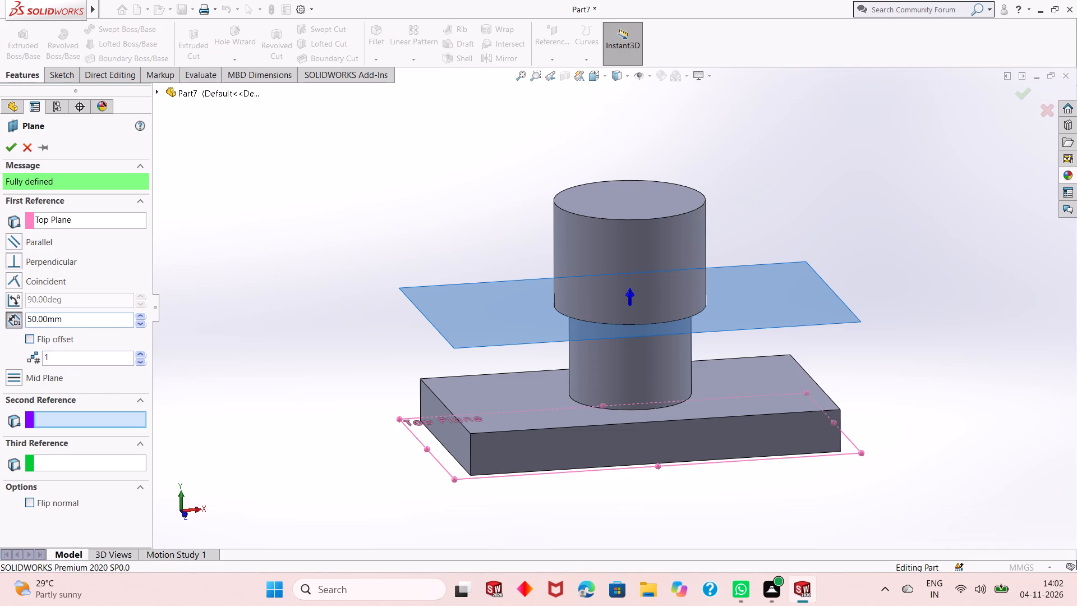
double_click(66, 316)
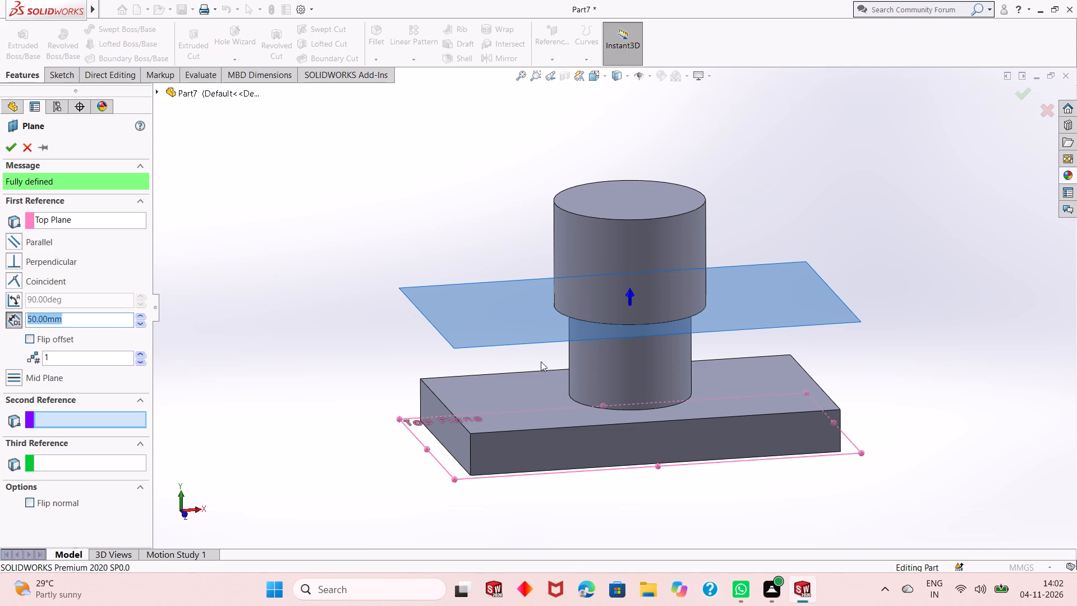
scroll(592, 358, down, 1)
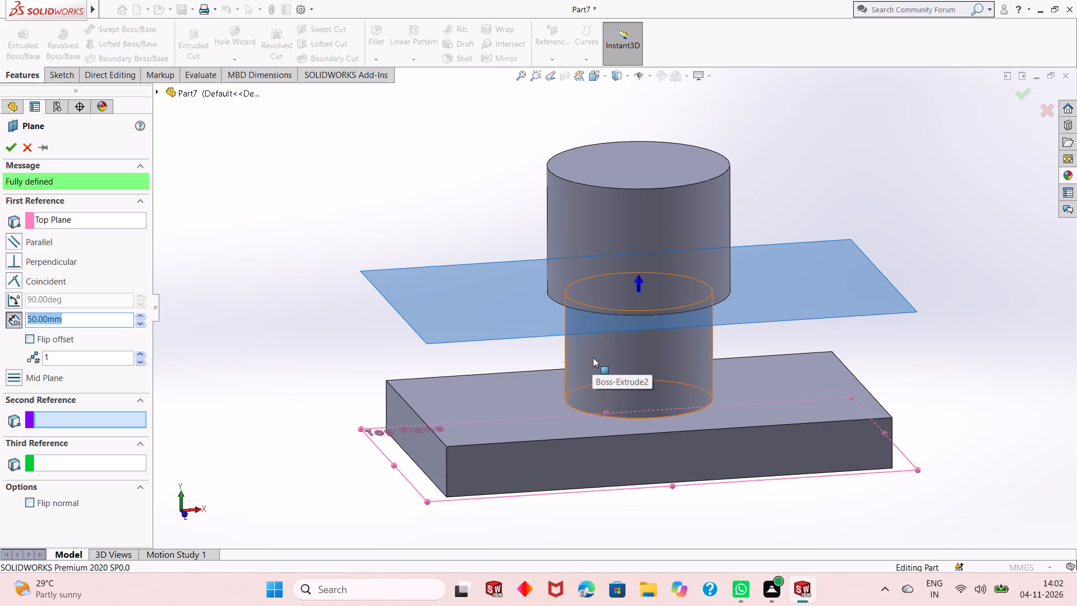
text(70)
key(Return)
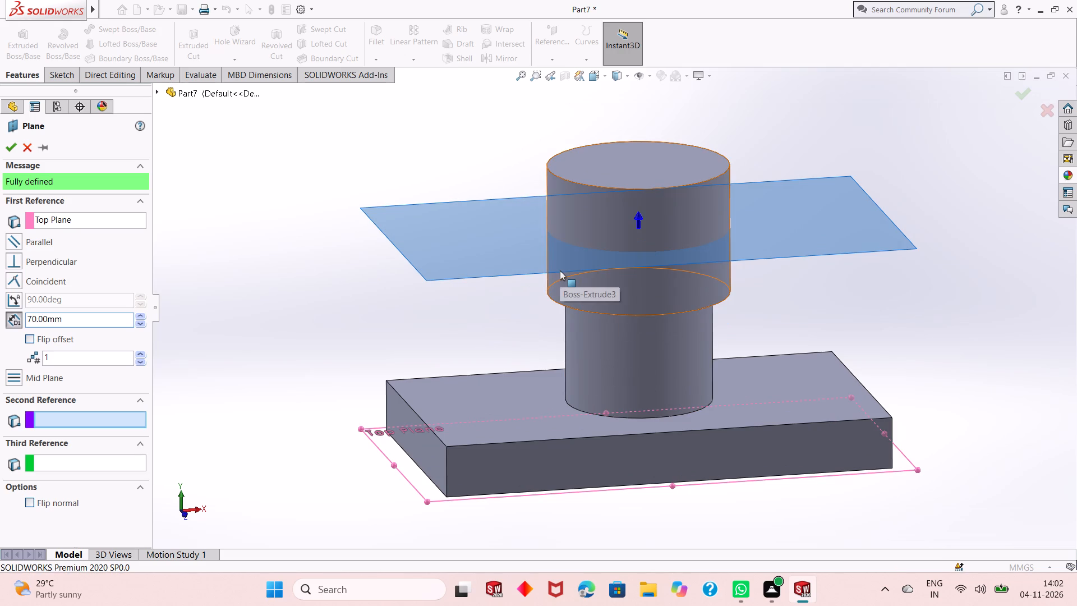
click(10, 149)
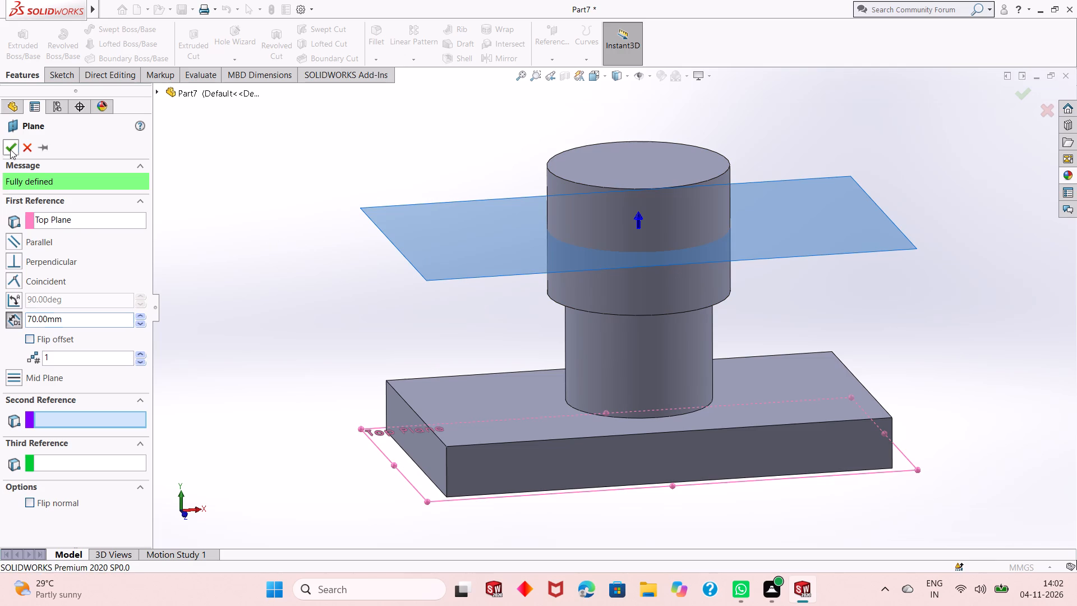
On the new offset plane, sketch a circle about 23 mm in diameter beyond the plate's short edge, about 83 mm in -X from the origin.
middle_drag(747, 235, 734, 241)
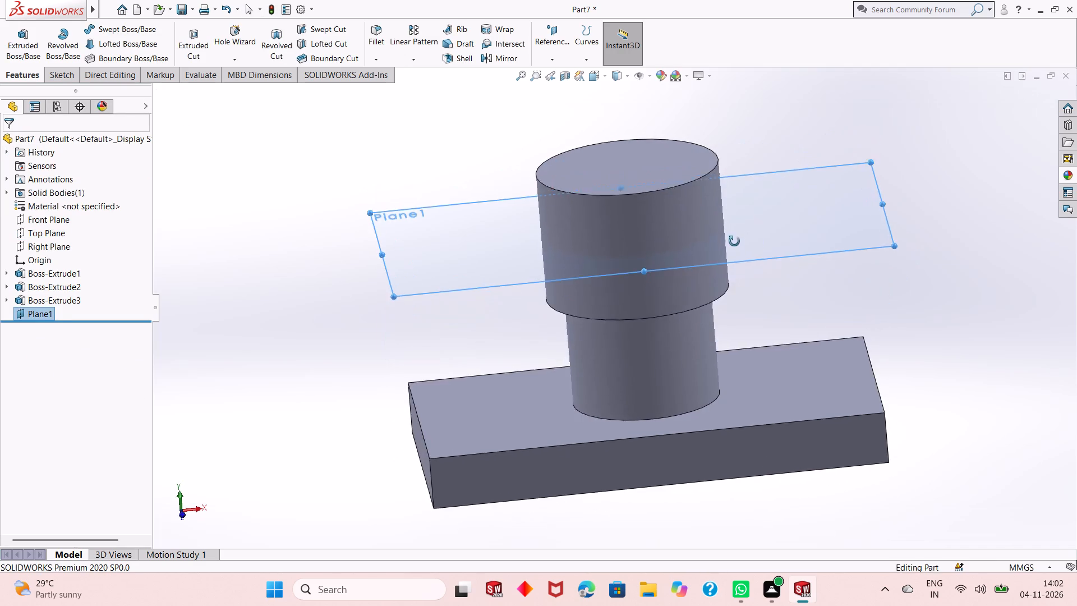
middle_drag(734, 241, 717, 305)
scroll(717, 298, up, 2)
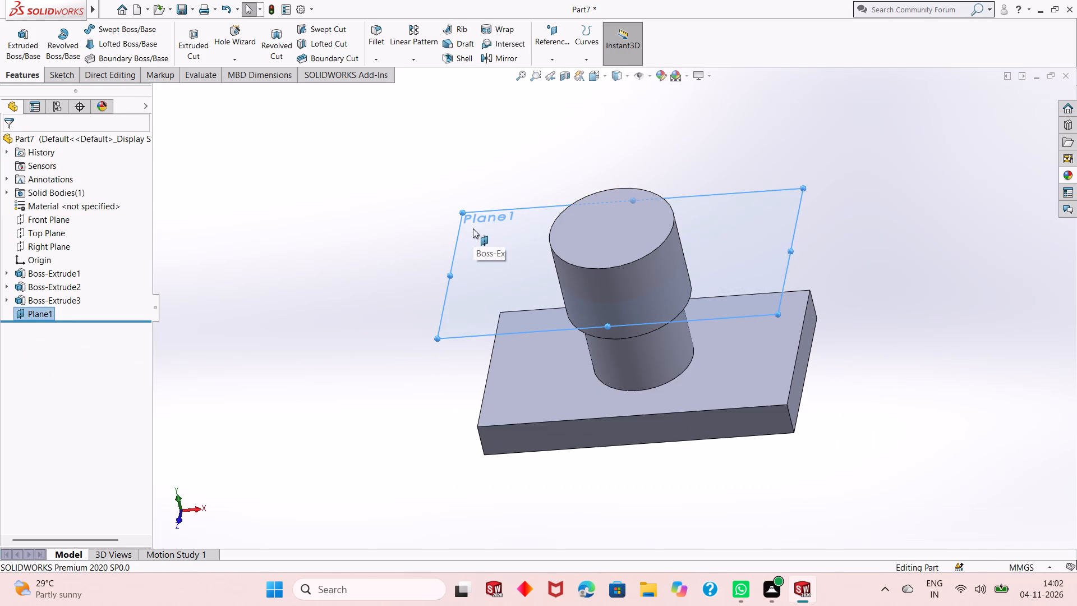
right_click(472, 228)
click(496, 213)
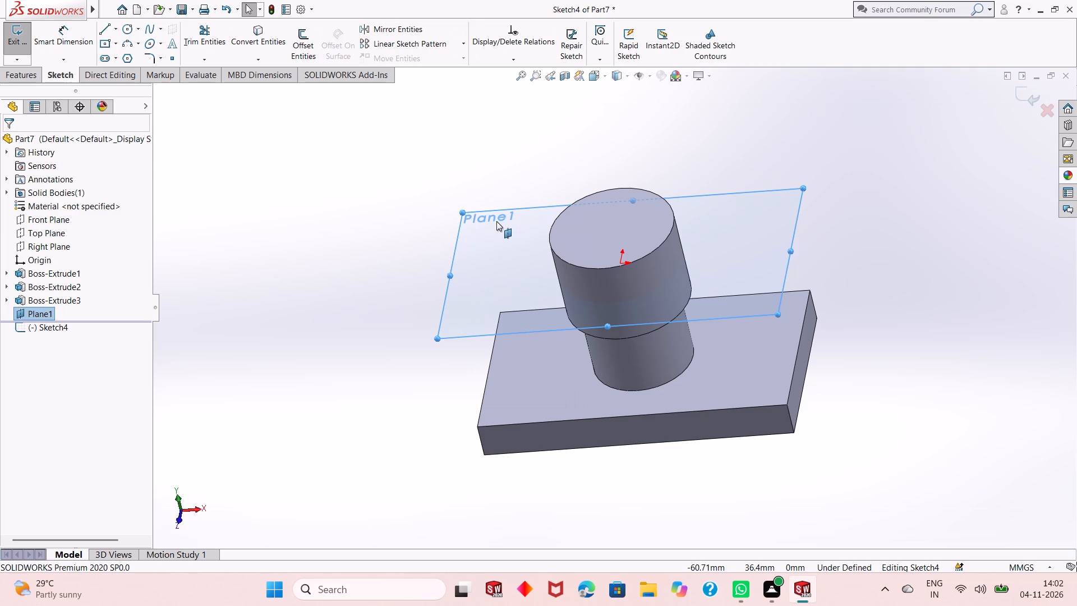
key(ctrl+8)
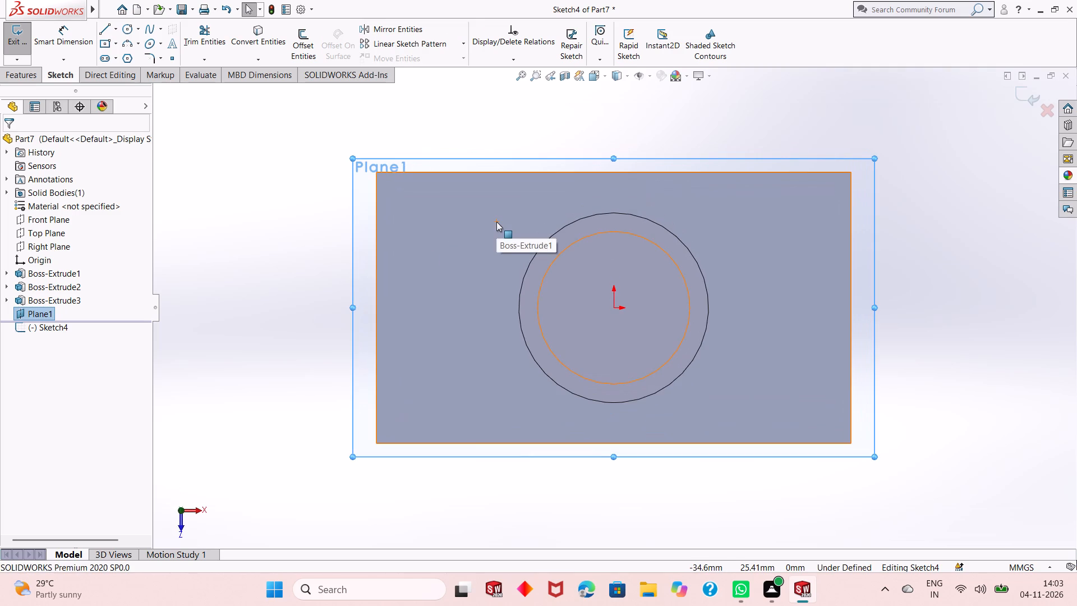
scroll(457, 290, up, 1)
click(268, 278)
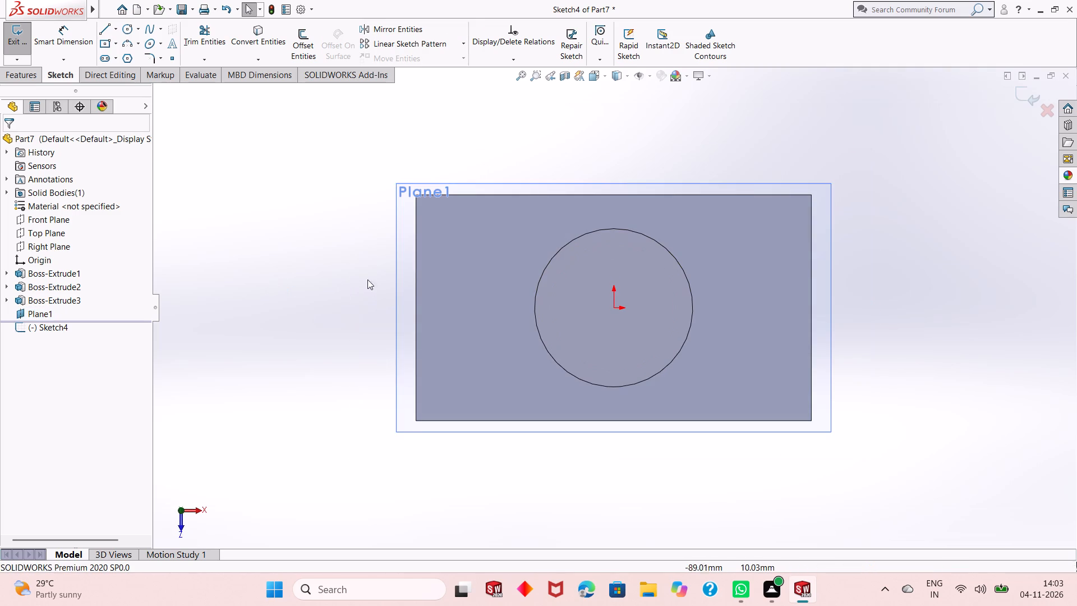
click(127, 31)
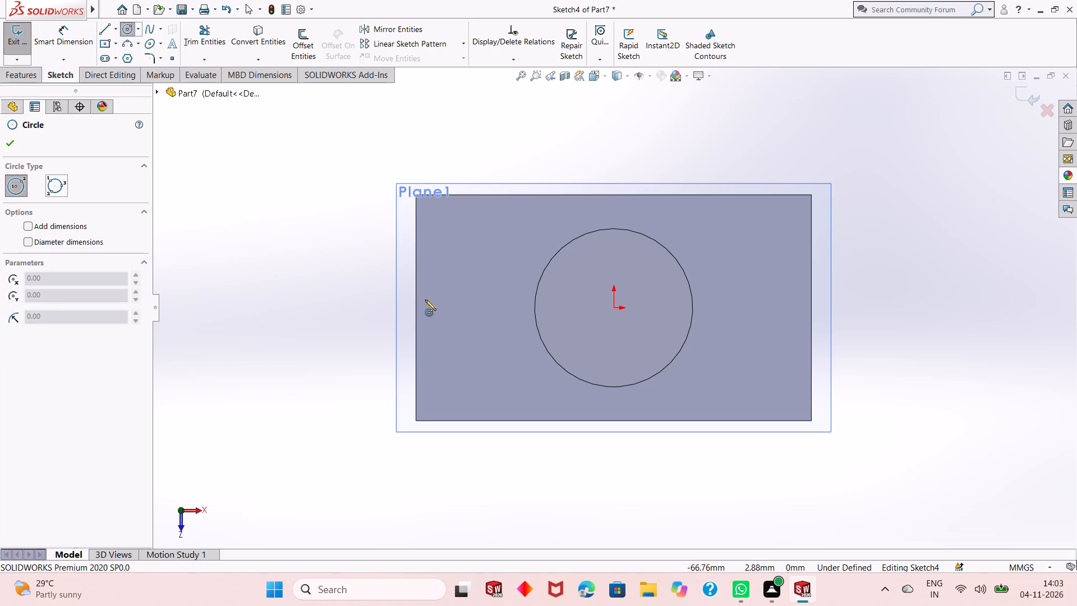
click(379, 305)
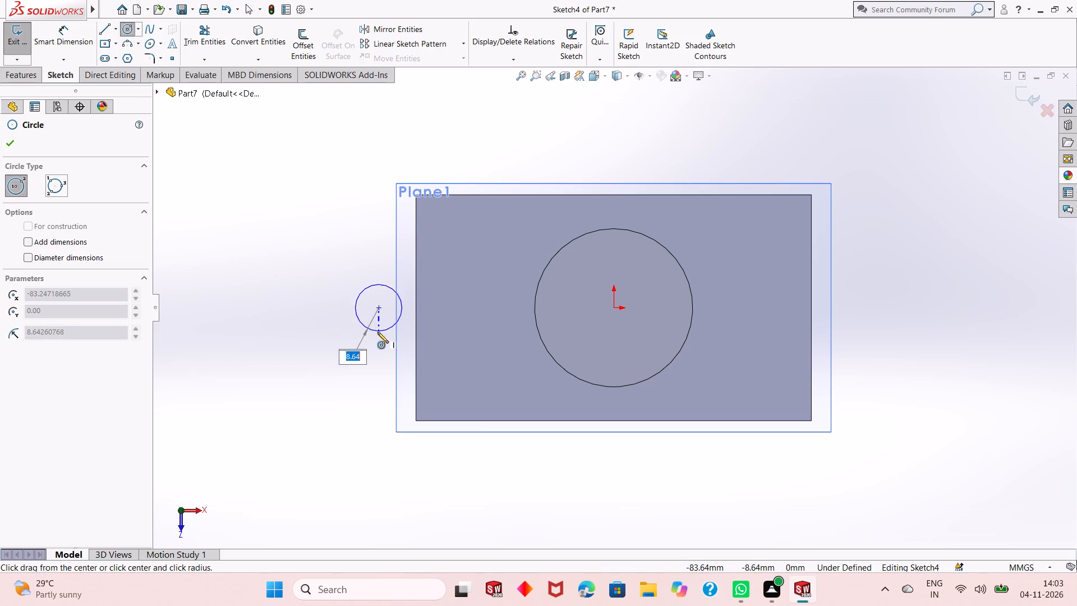
click(374, 341)
right_click(343, 145)
click(353, 155)
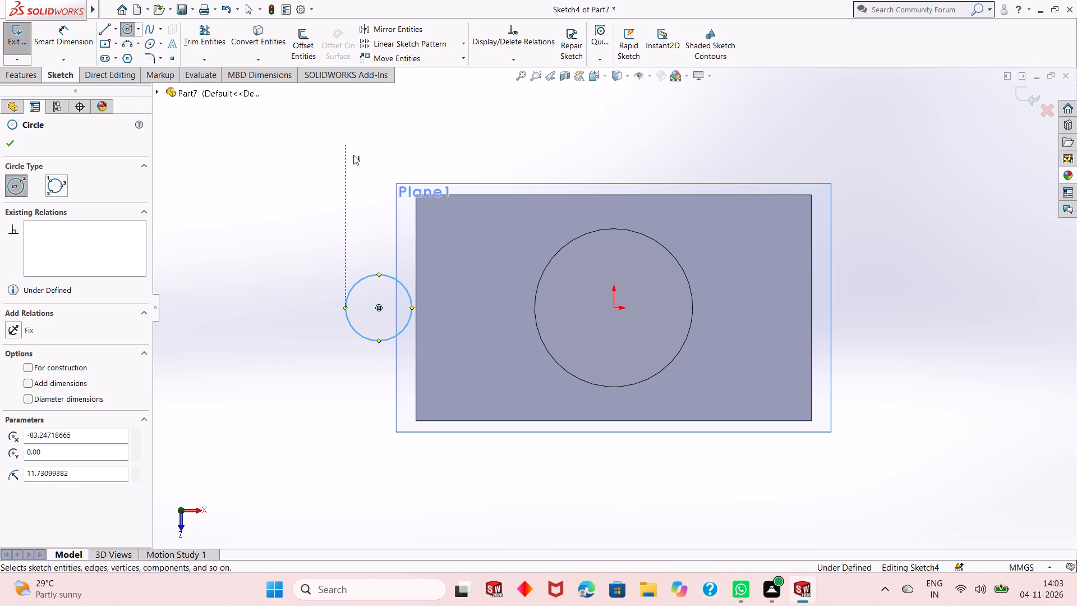
Dimension the new circle to a diameter of 30 mm.
click(62, 44)
click(365, 340)
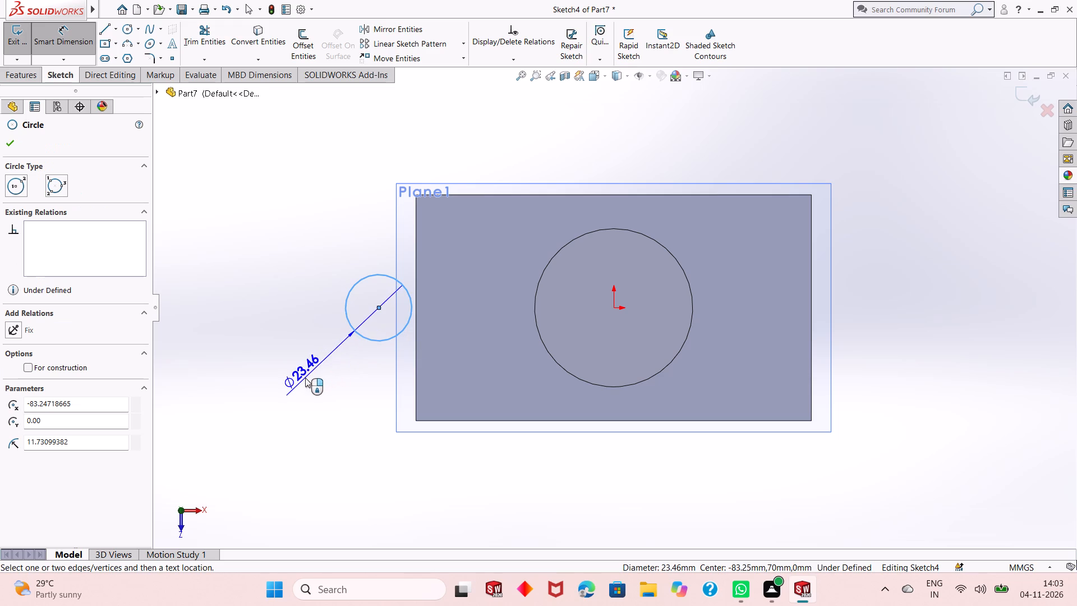
click(305, 378)
text(30)
key(Return)
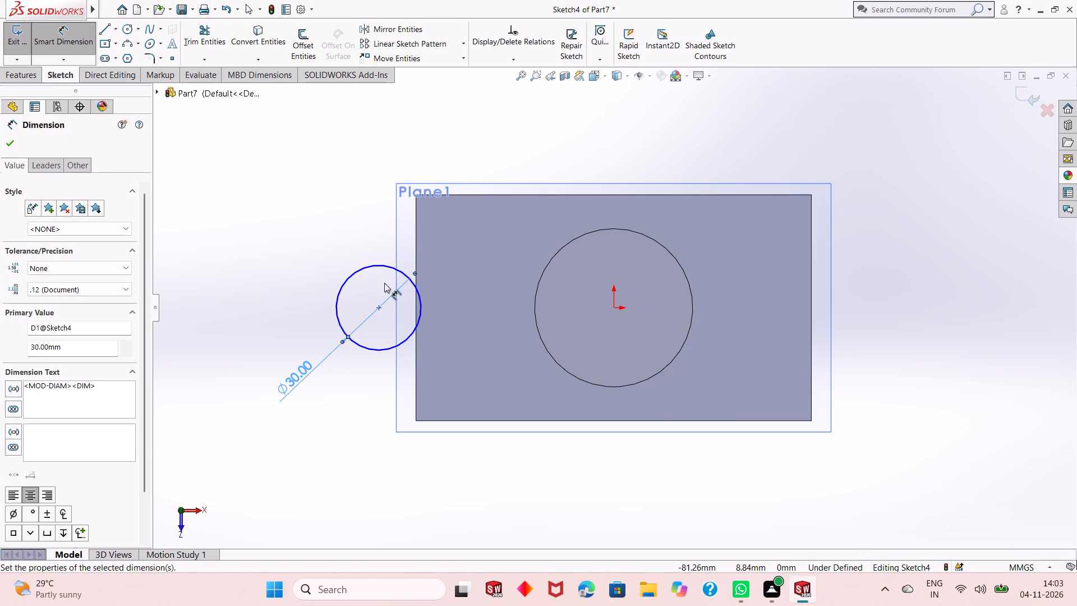
Dimension the horizontal distance between the 30 mm circle's center and the origin as 82 mm.
click(377, 308)
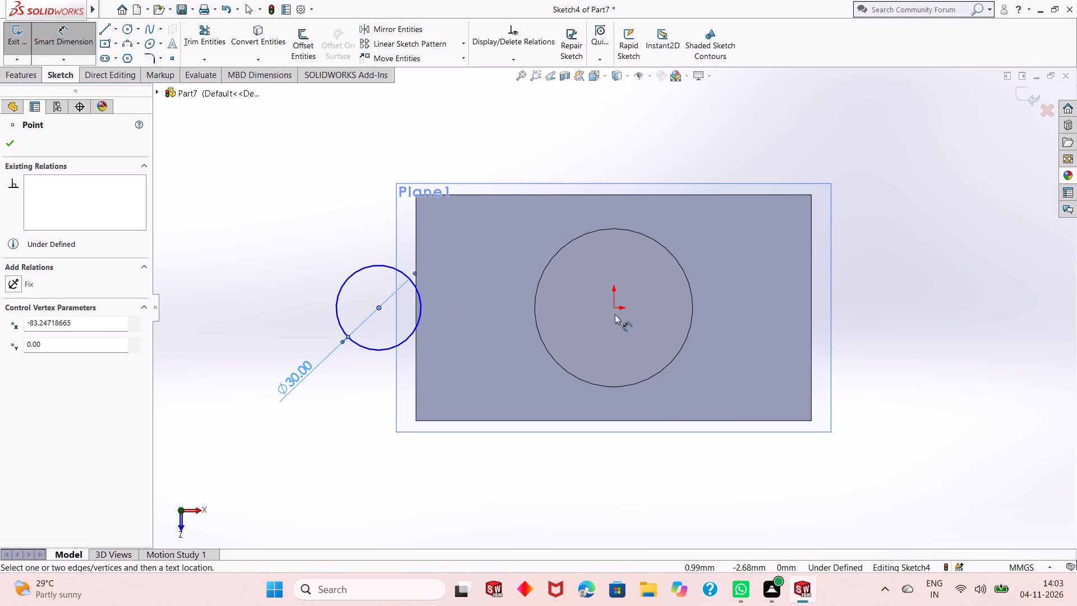
click(611, 310)
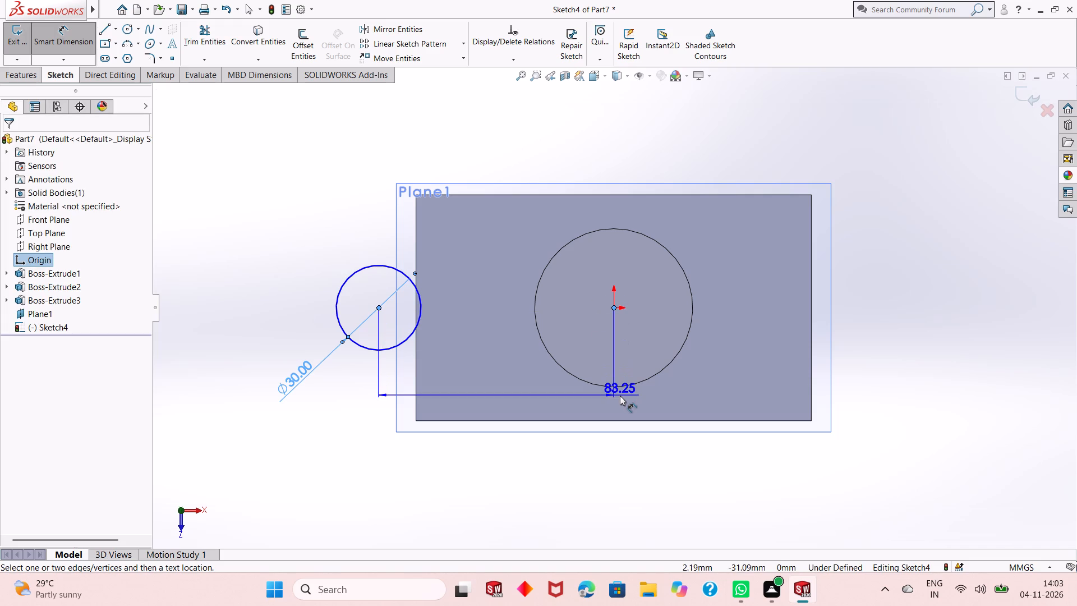
click(501, 453)
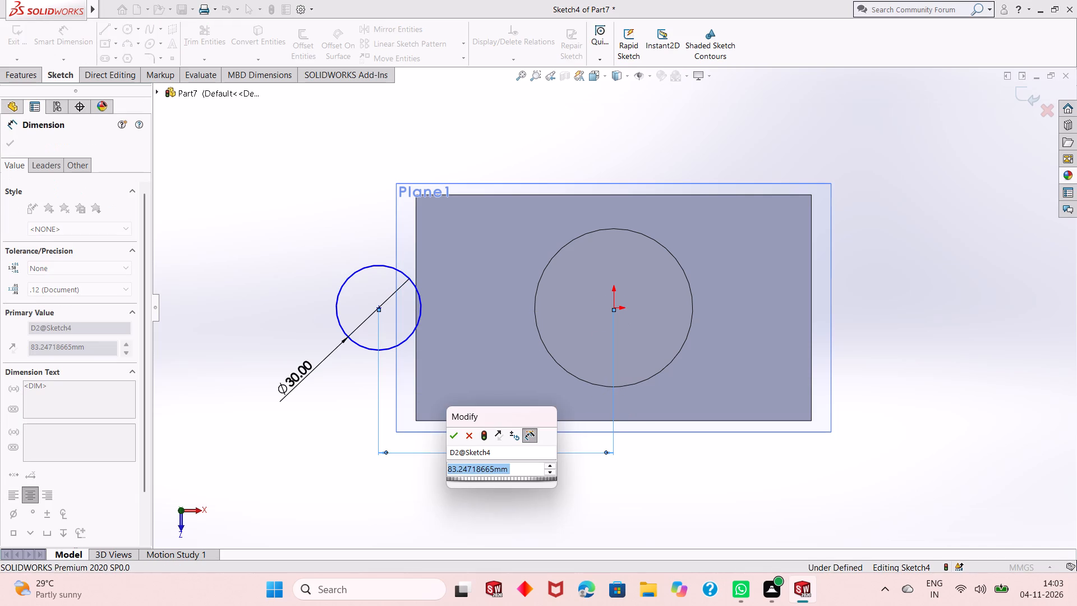
text(82)
key(Return)
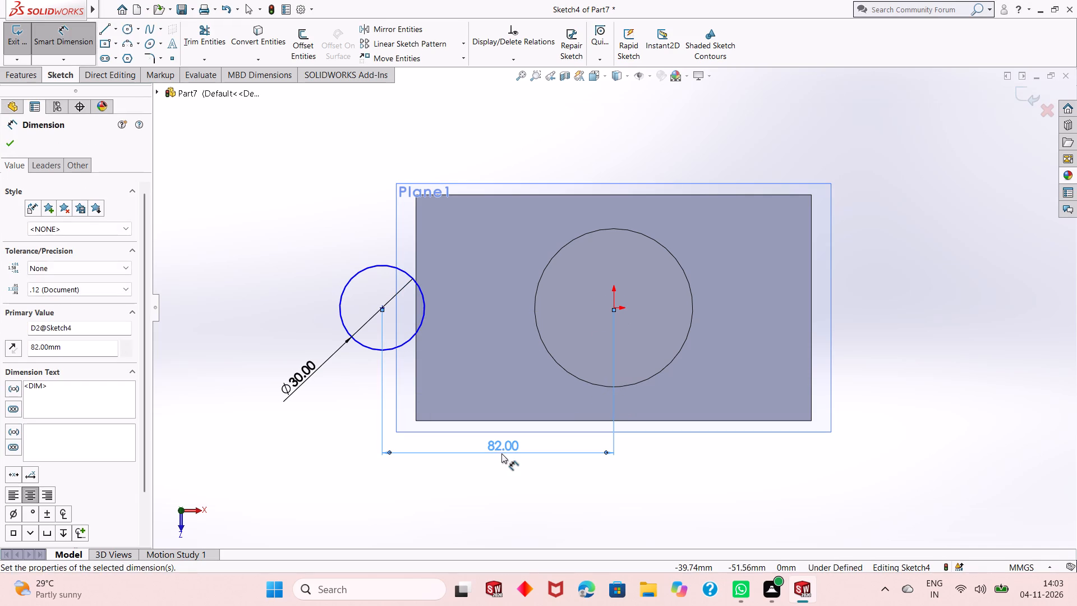
right_click(290, 195)
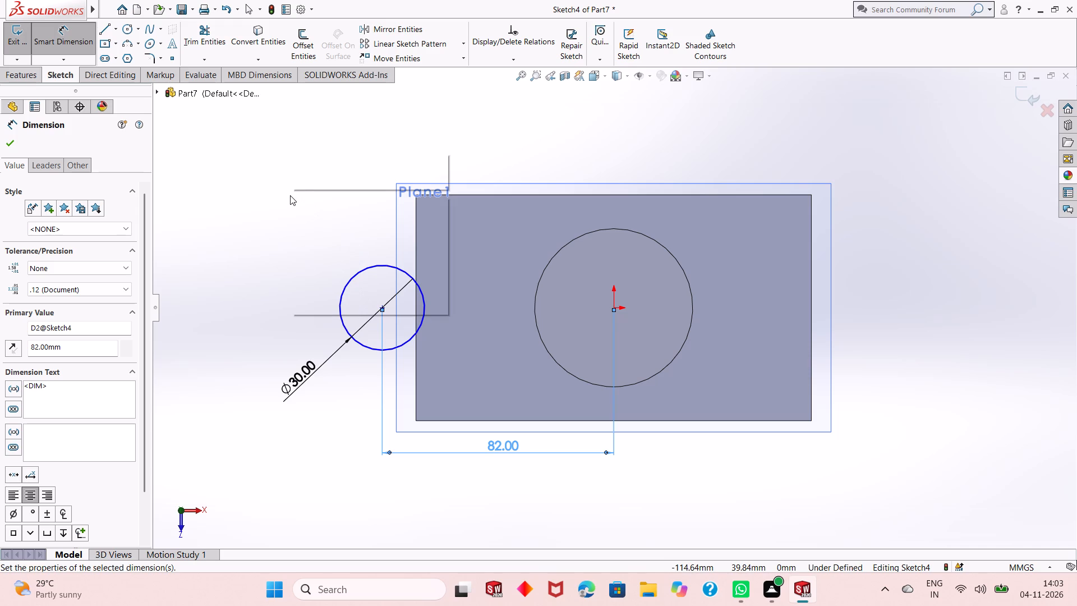
click(315, 236)
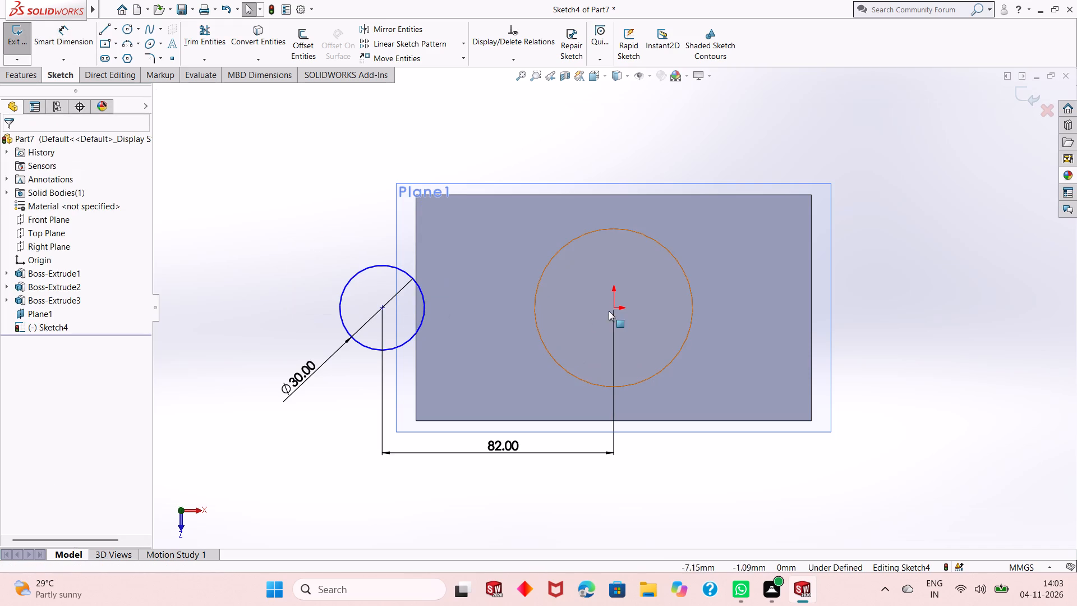
Add a horizontal relation between the 30 mm circle's center and the origin.
click(382, 309)
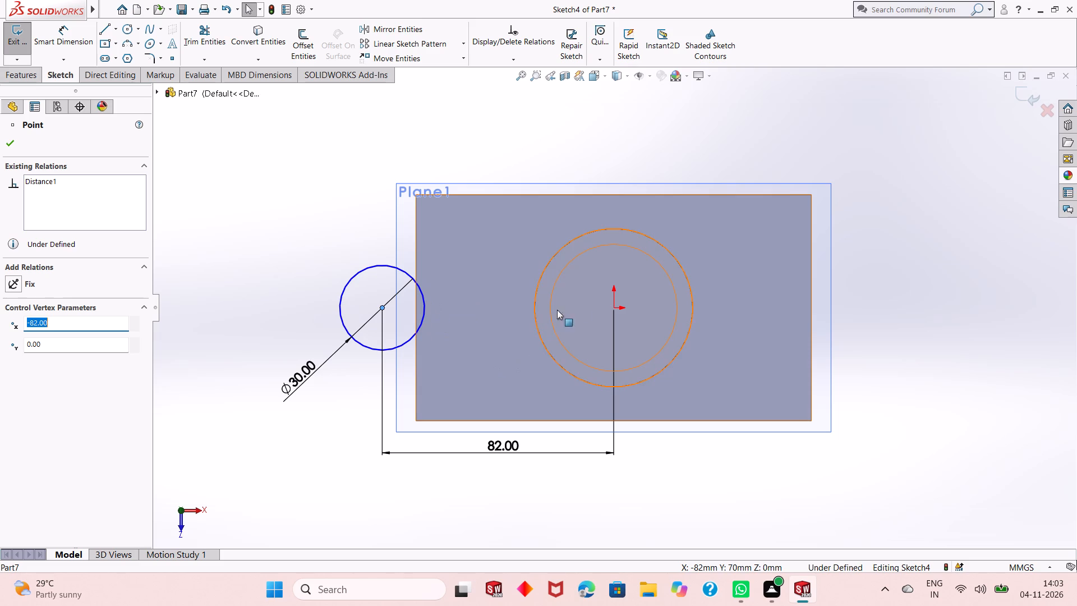
ctrl+click(615, 307)
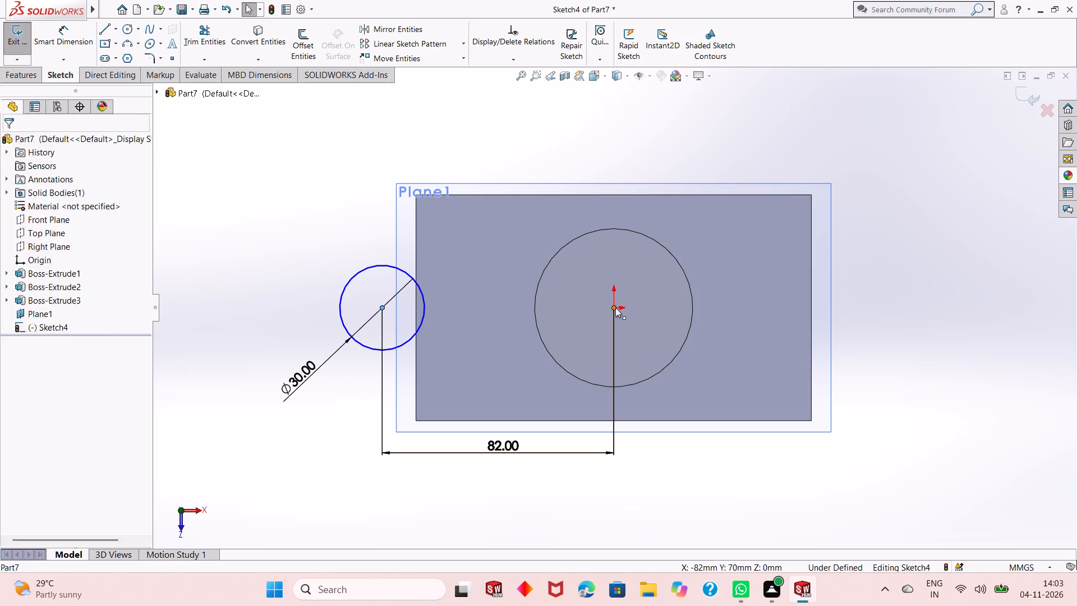
click(648, 255)
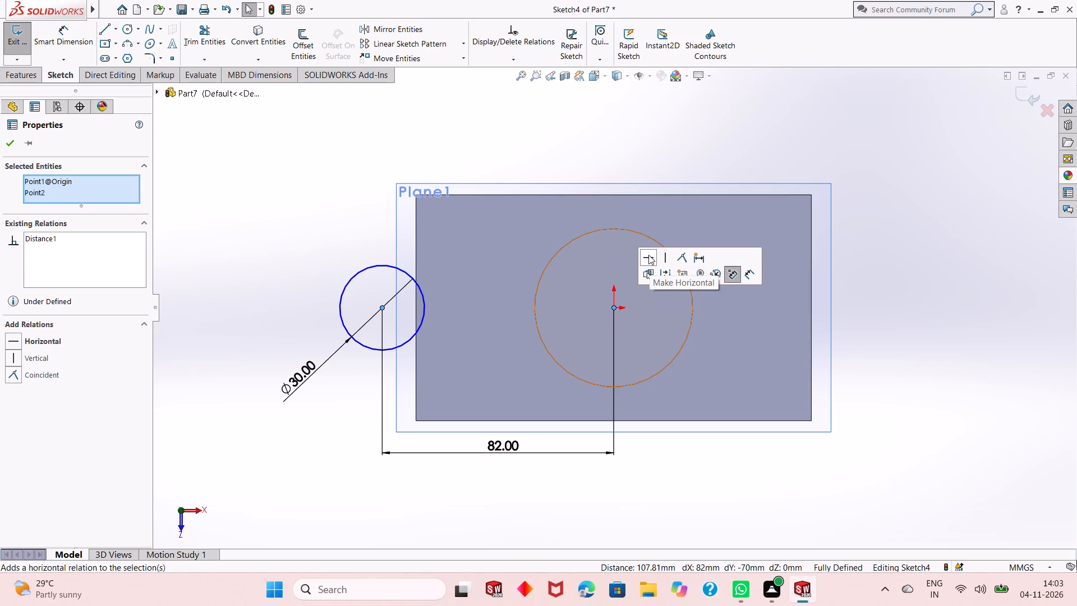
click(8, 146)
Sketch a line about 81 mm long from the top of the 30 mm circle to the top of the 56 mm cylinder's edge.
click(104, 31)
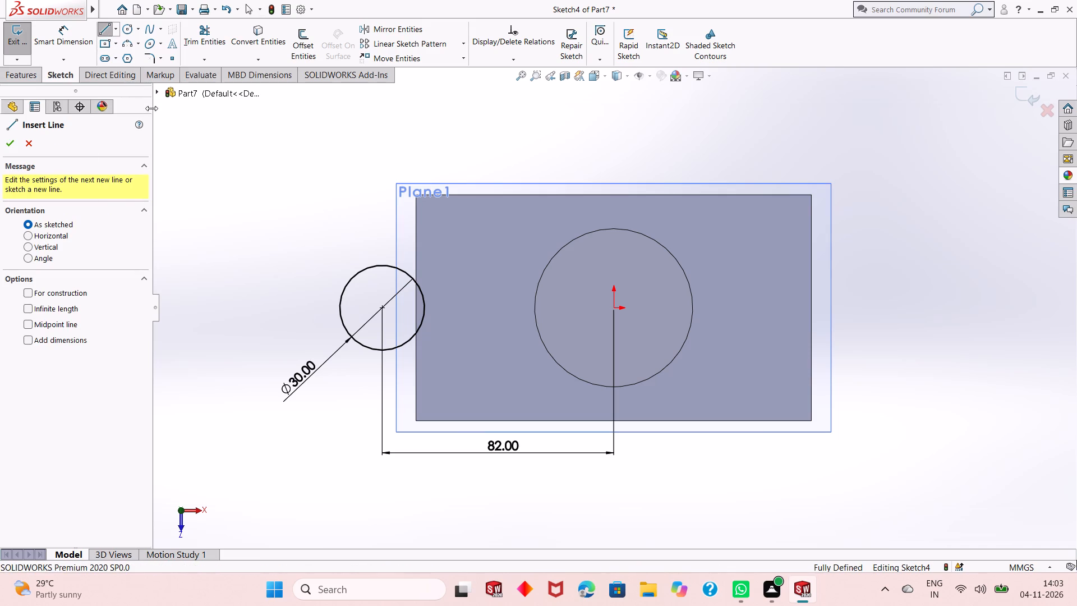
click(375, 267)
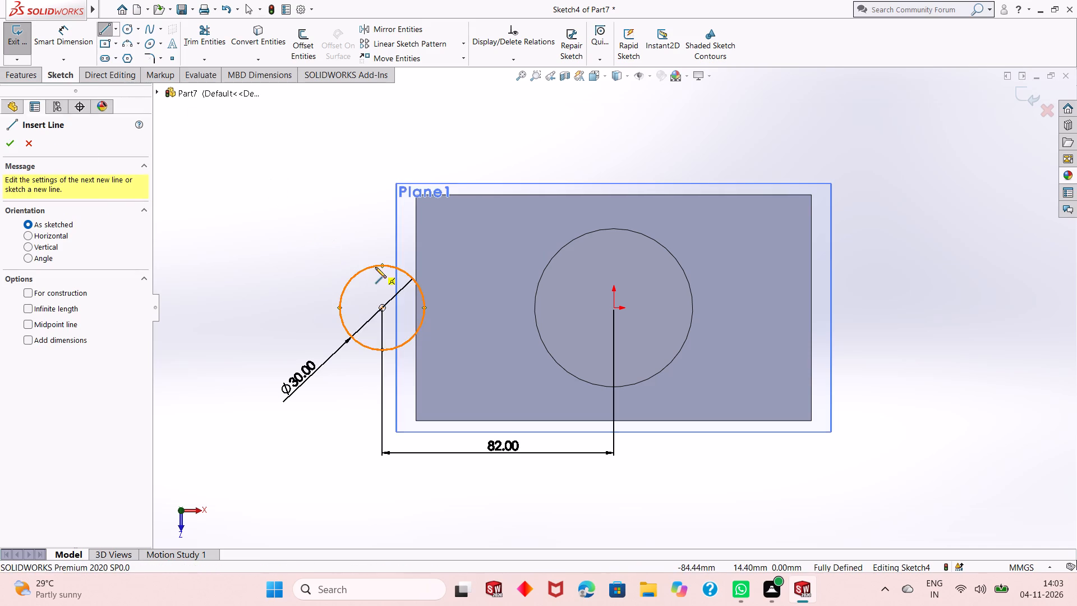
click(603, 229)
right_click(666, 169)
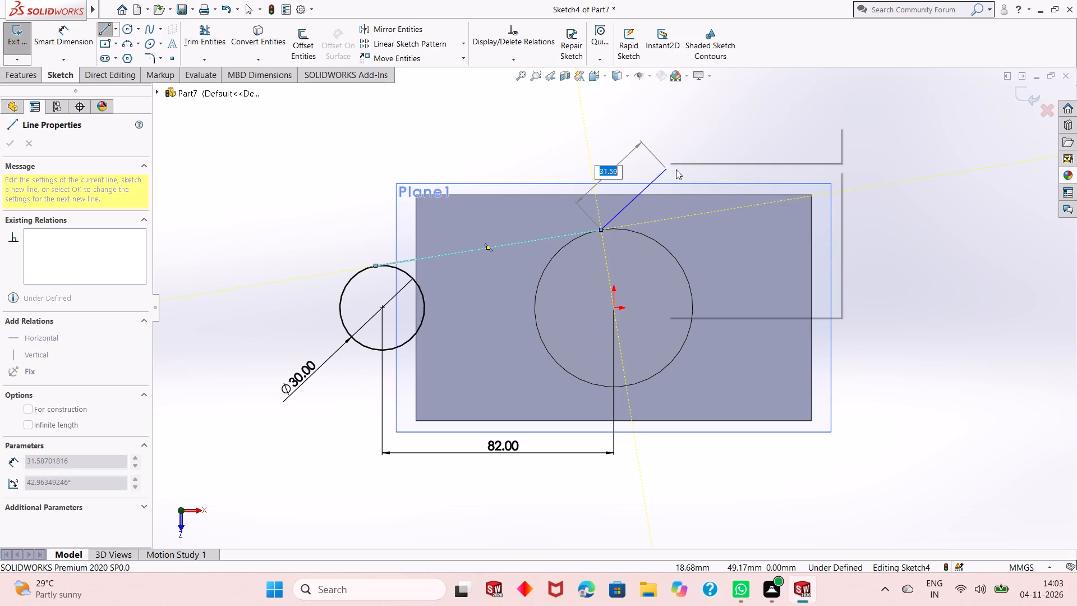
click(678, 170)
right_click(674, 137)
click(688, 151)
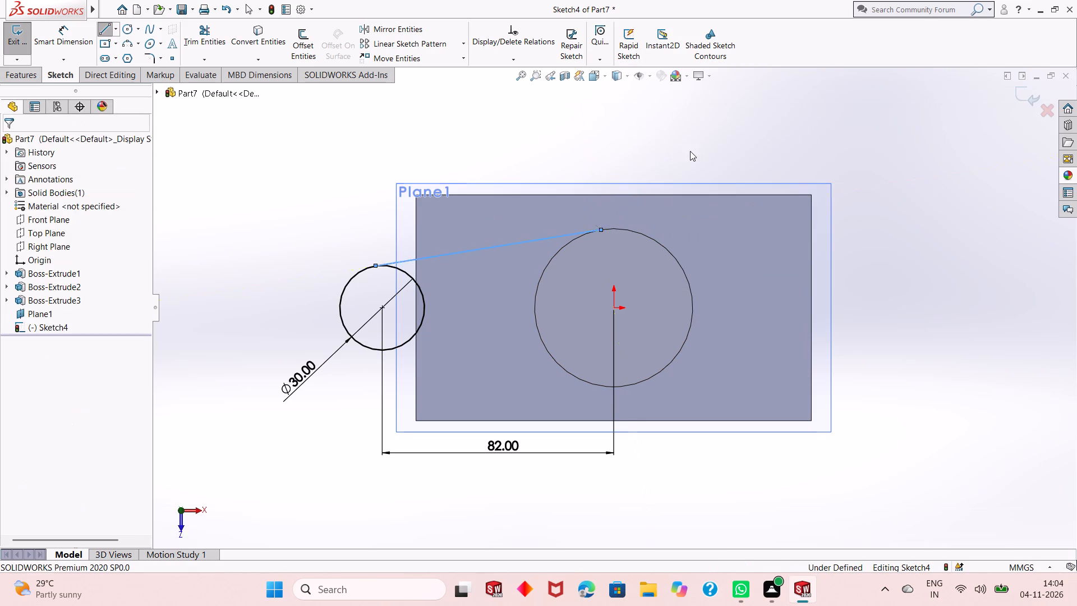
Sketch a second line about 84 mm long from the bottom of the 30 mm circle to the bottom of the 56 mm cylinder's edge.
click(103, 33)
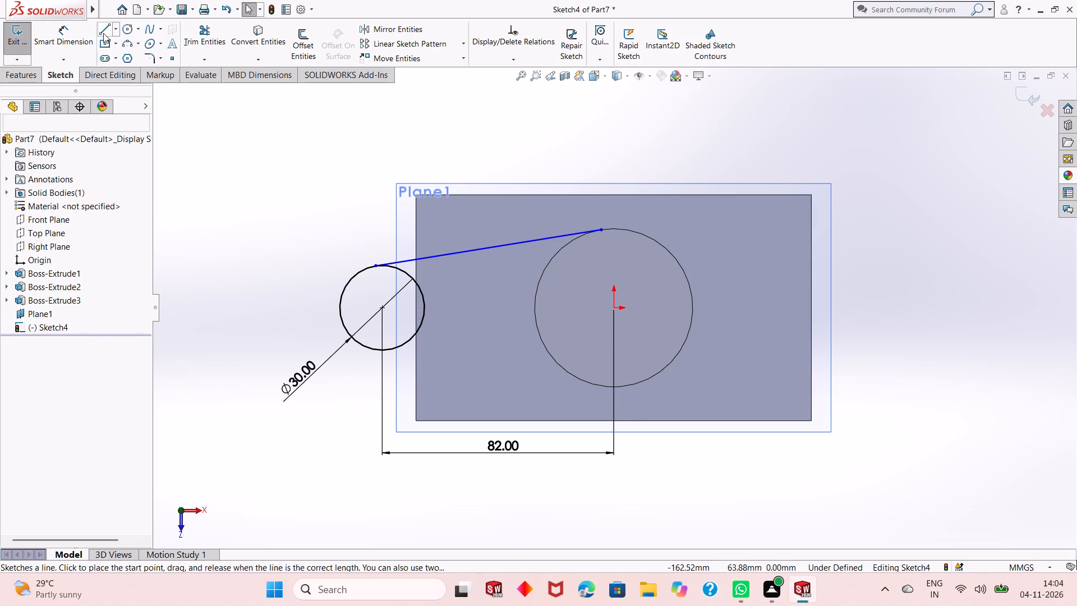
click(366, 348)
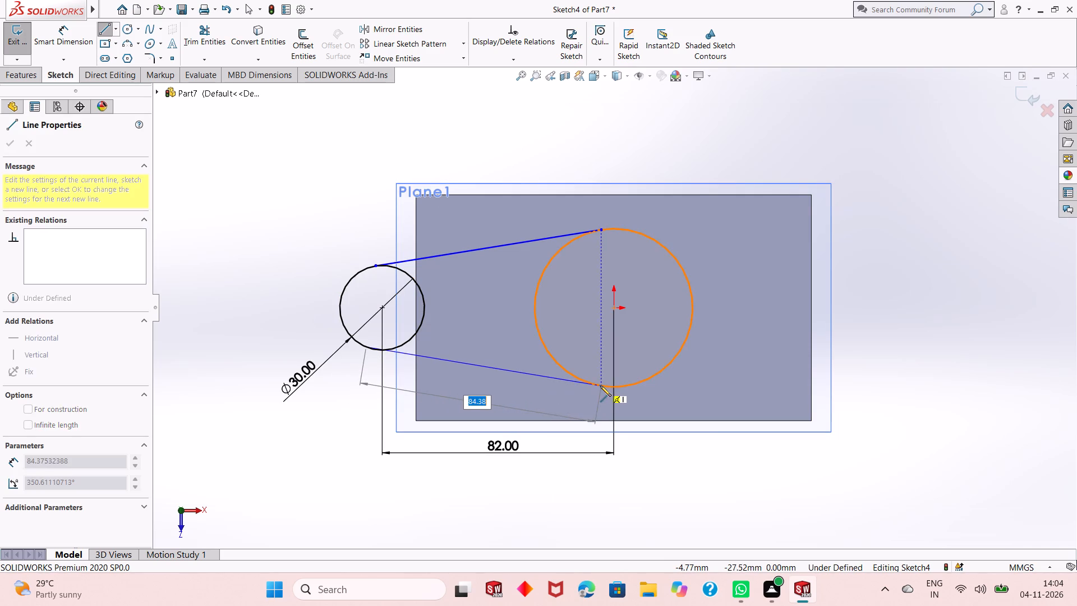
click(601, 387)
right_click(846, 211)
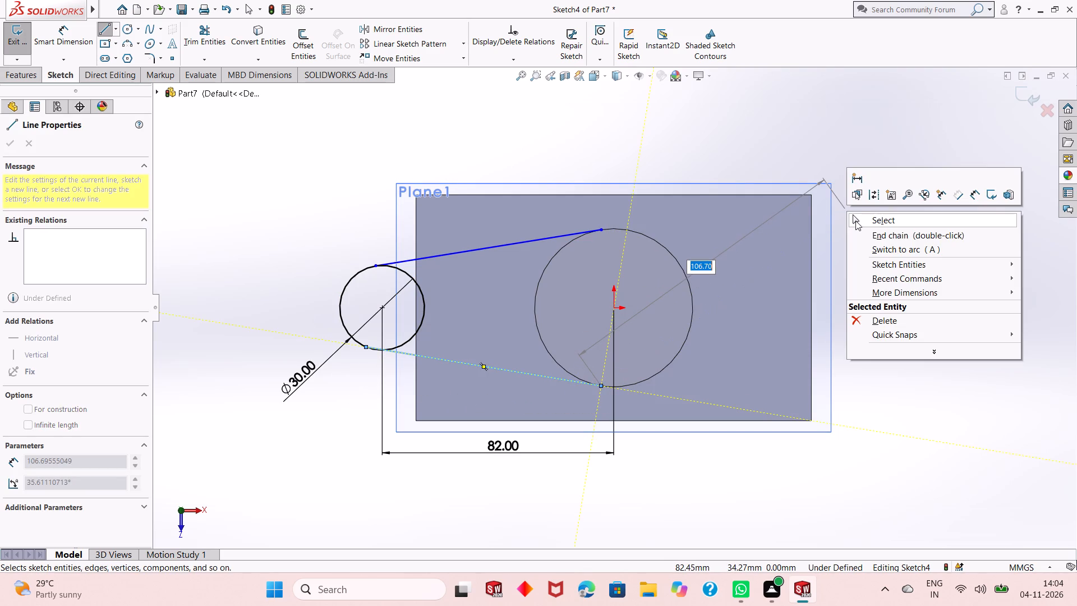
click(855, 221)
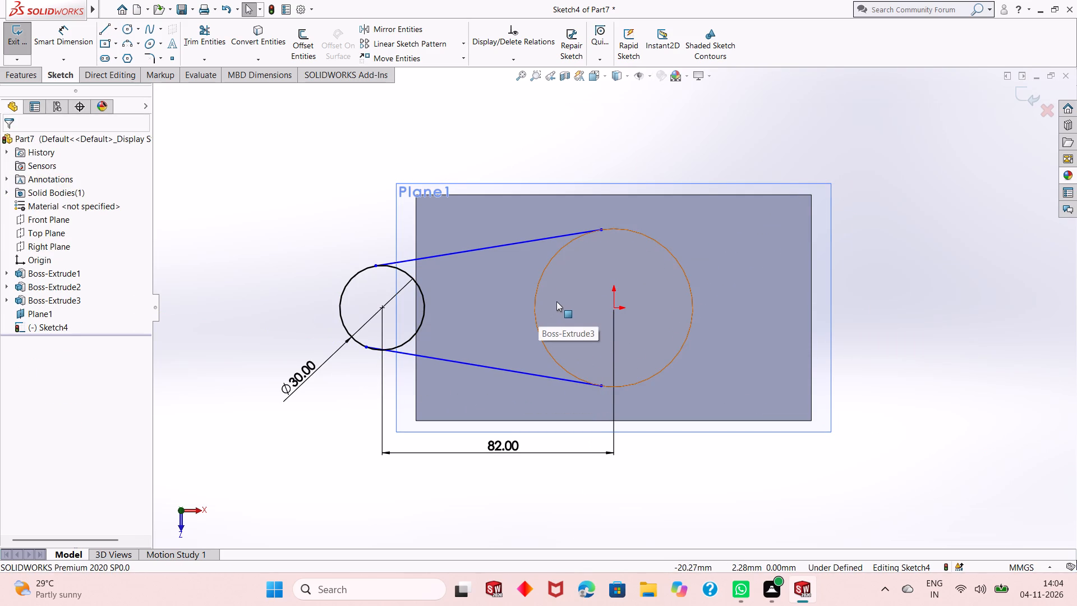
Add a tangent relation between the upper sketch line and the 30 mm circle.
click(448, 253)
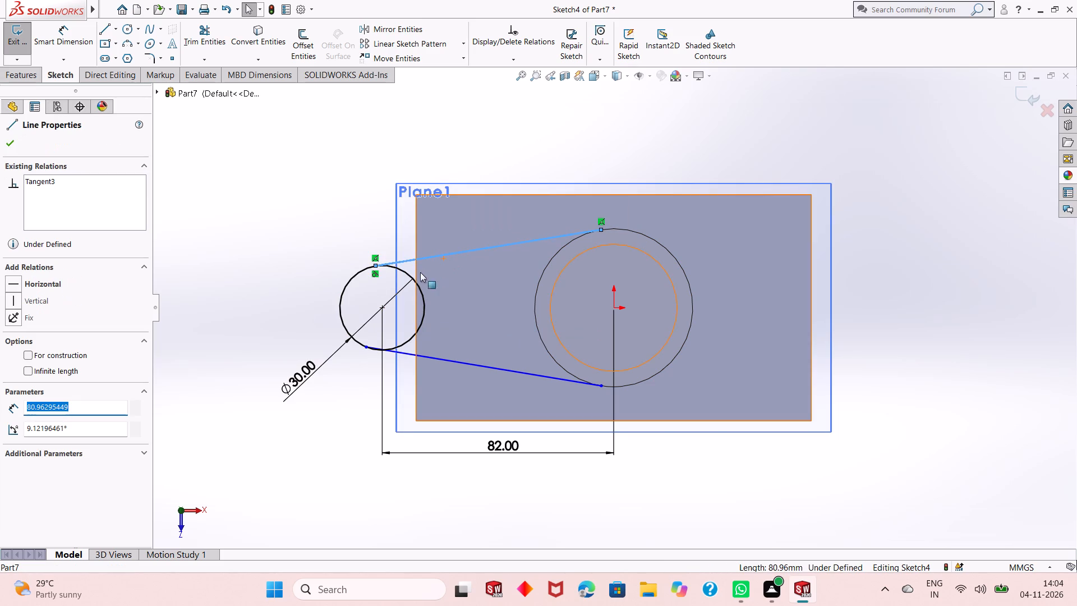
ctrl+click(421, 301)
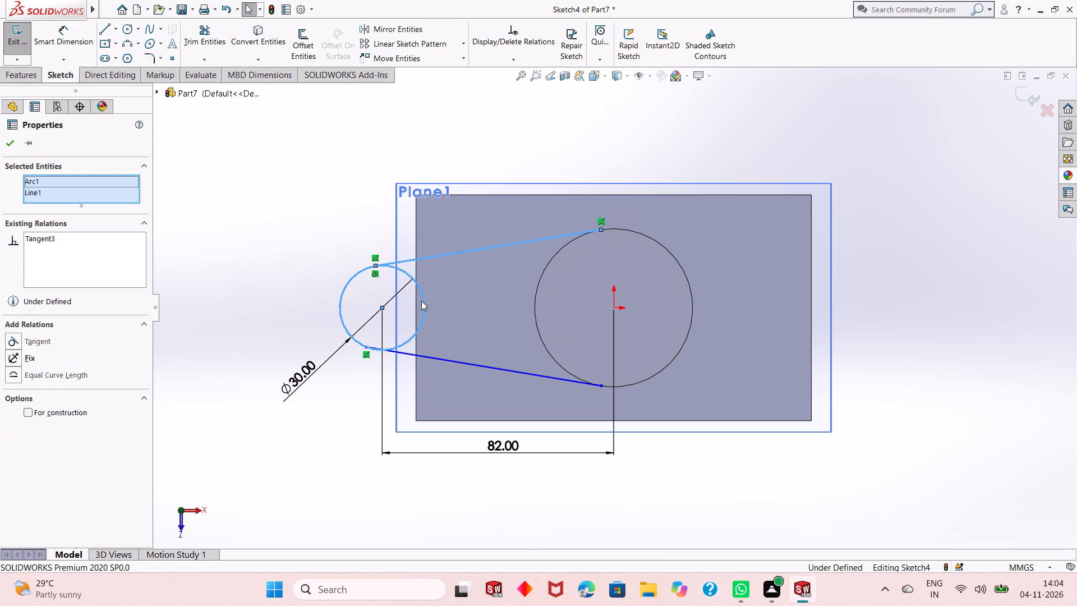
click(453, 256)
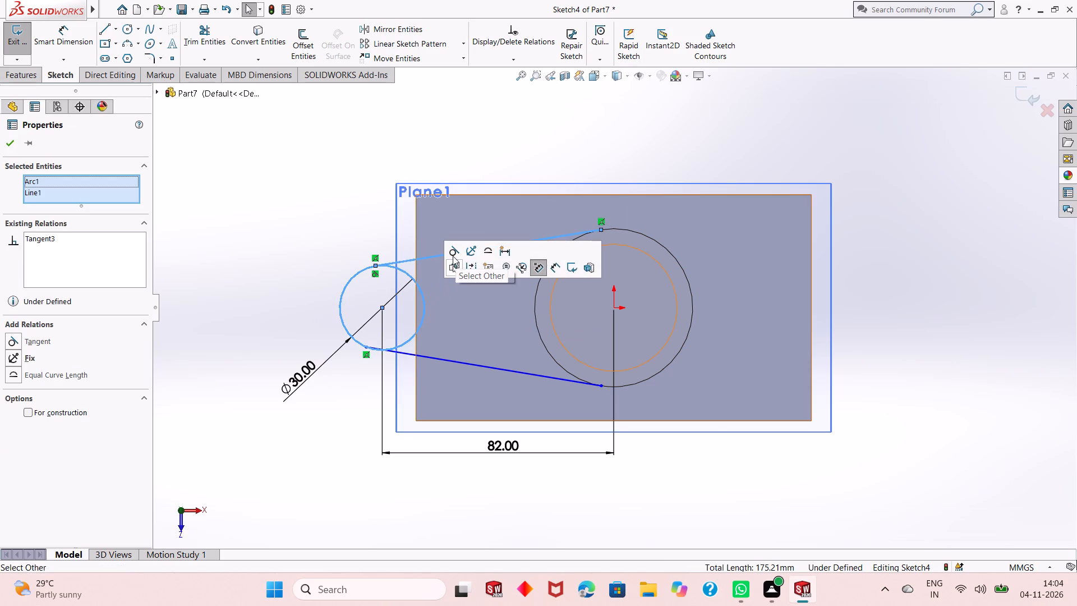
click(6, 146)
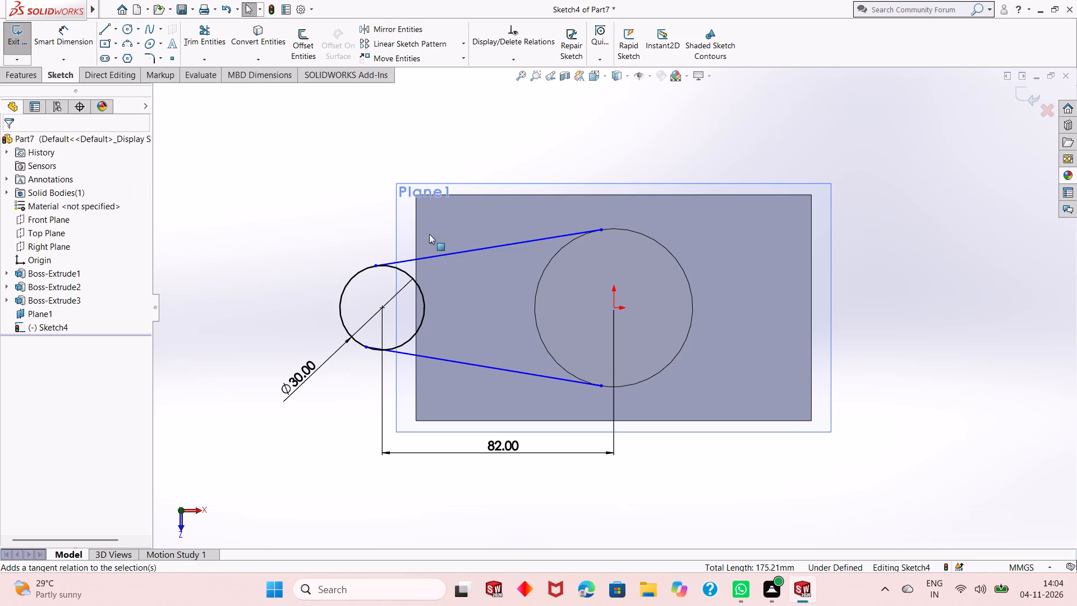
Add a tangent relation between the upper sketch line and the 56 mm cylinder's circular edge.
click(468, 250)
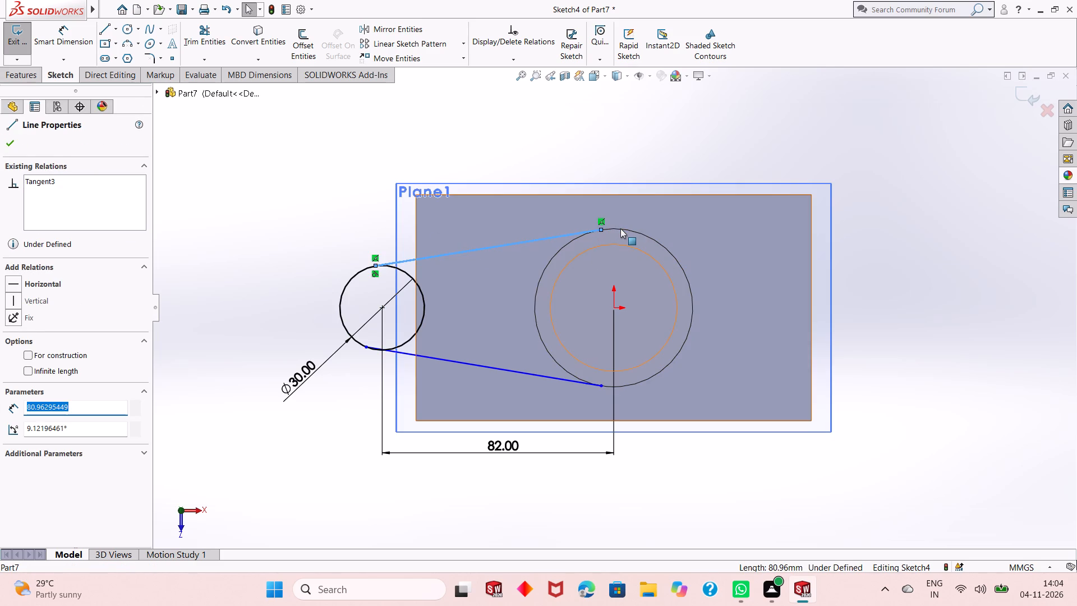
ctrl+click(623, 228)
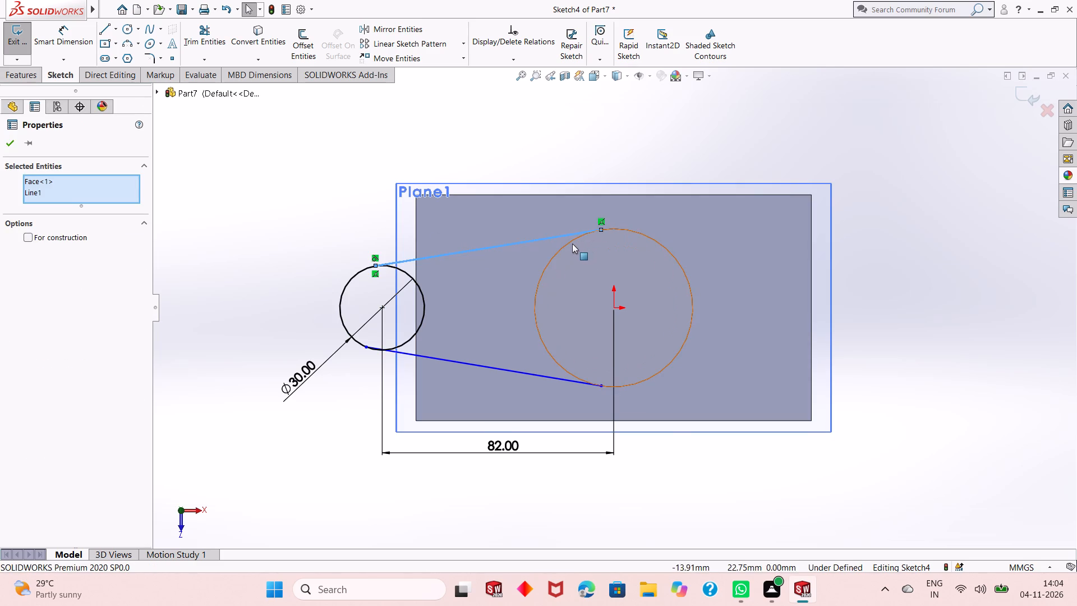
ctrl+click(559, 252)
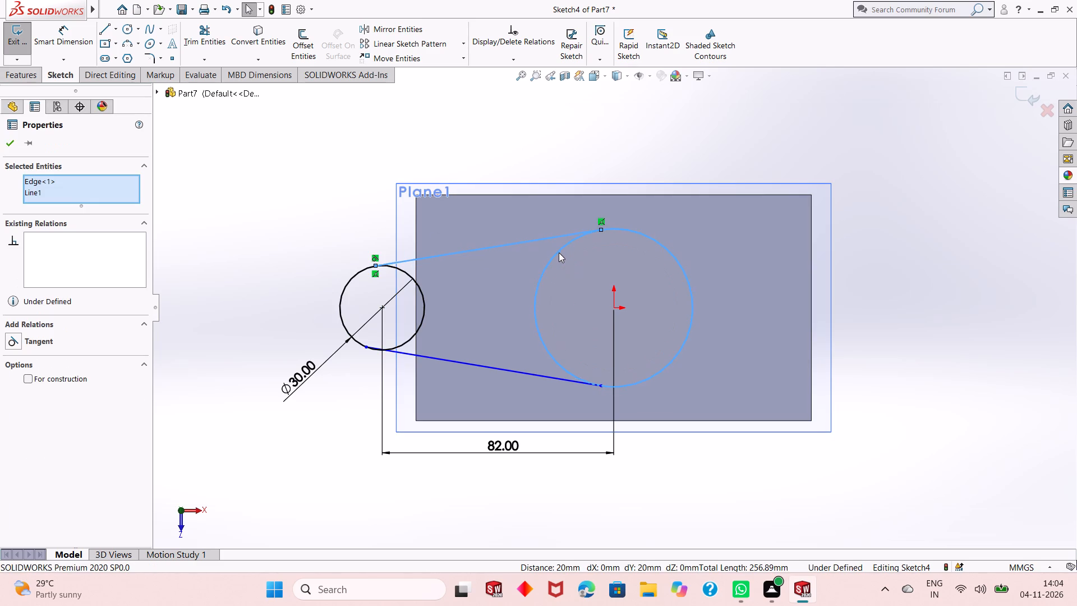
click(590, 200)
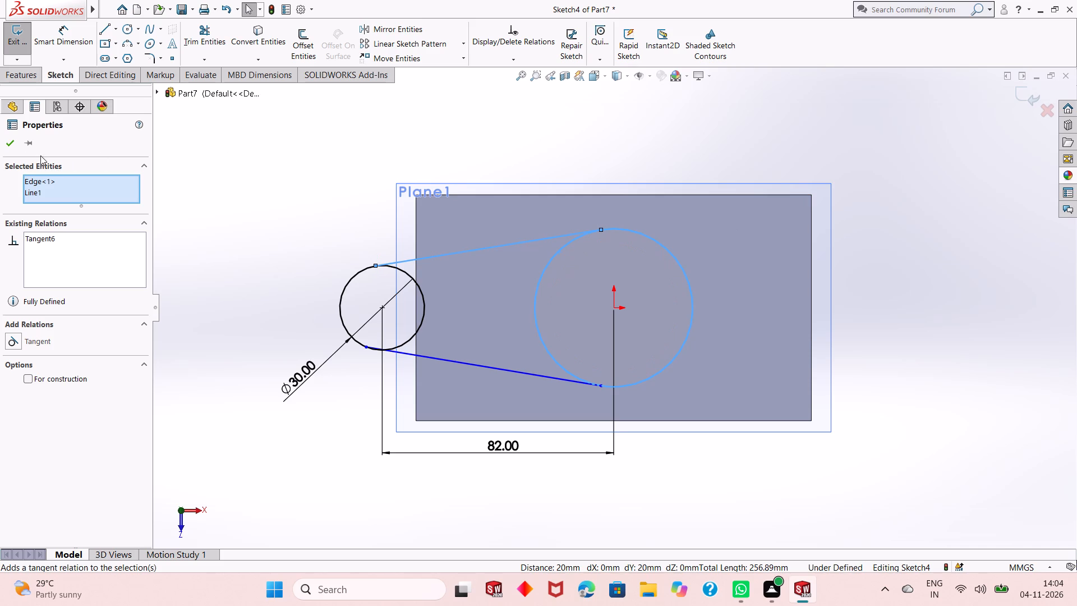
click(4, 142)
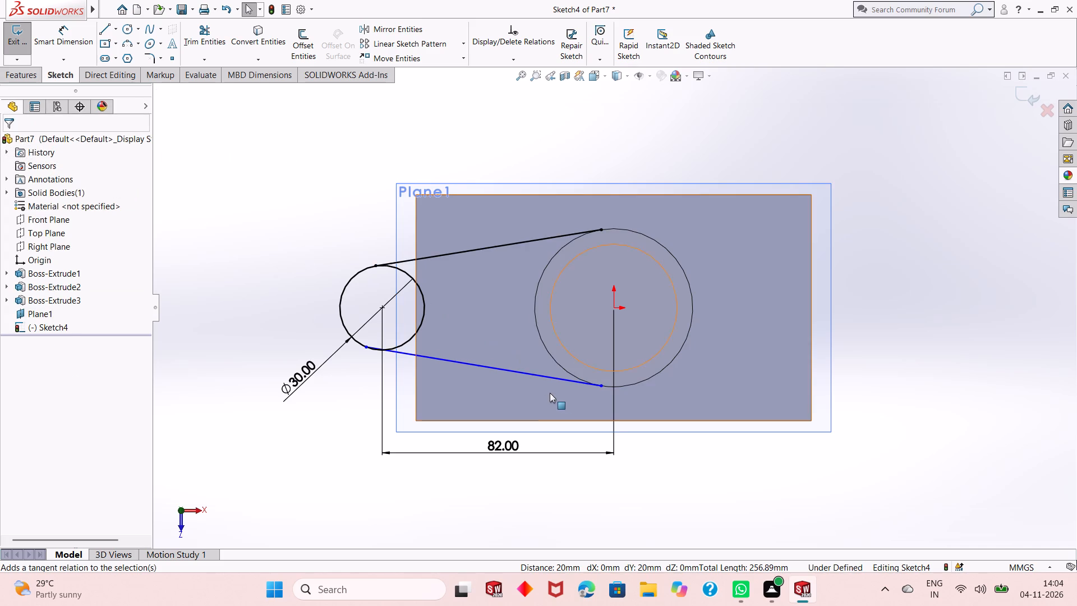
Add a tangent relation between the lower sketch line and the 30 mm circle.
click(533, 376)
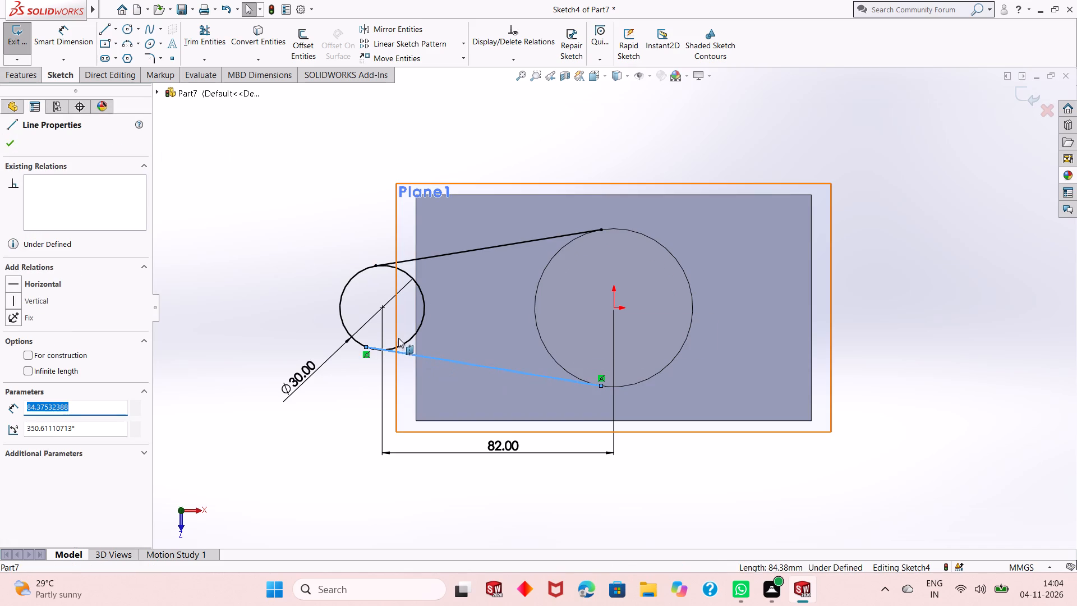
ctrl+click(402, 343)
click(434, 295)
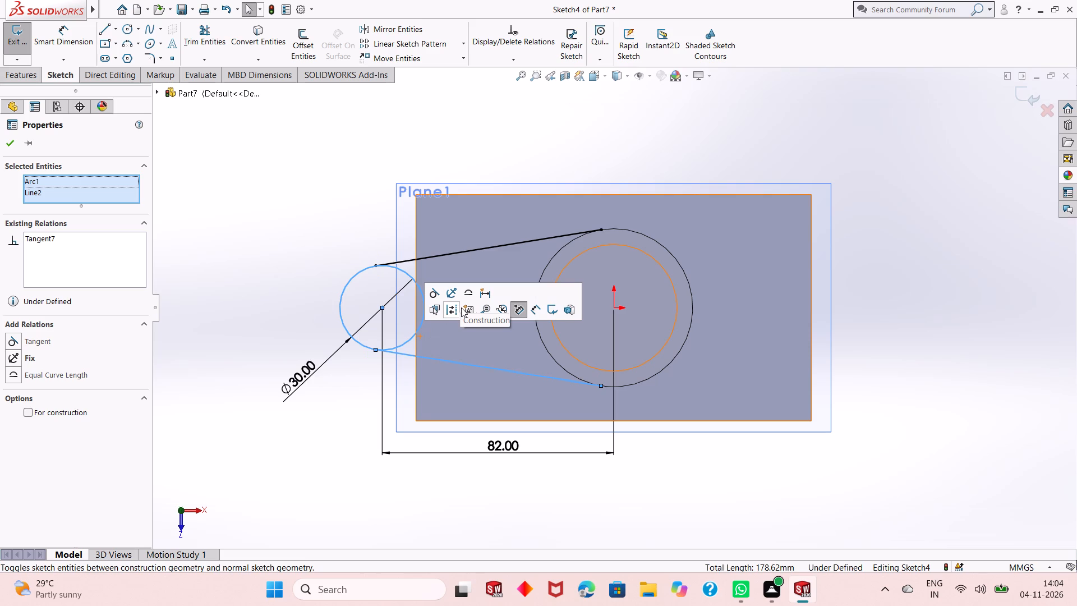
click(8, 144)
Add a tangent relation between the lower sketch line and the 56 mm cylinder's circular edge.
click(536, 379)
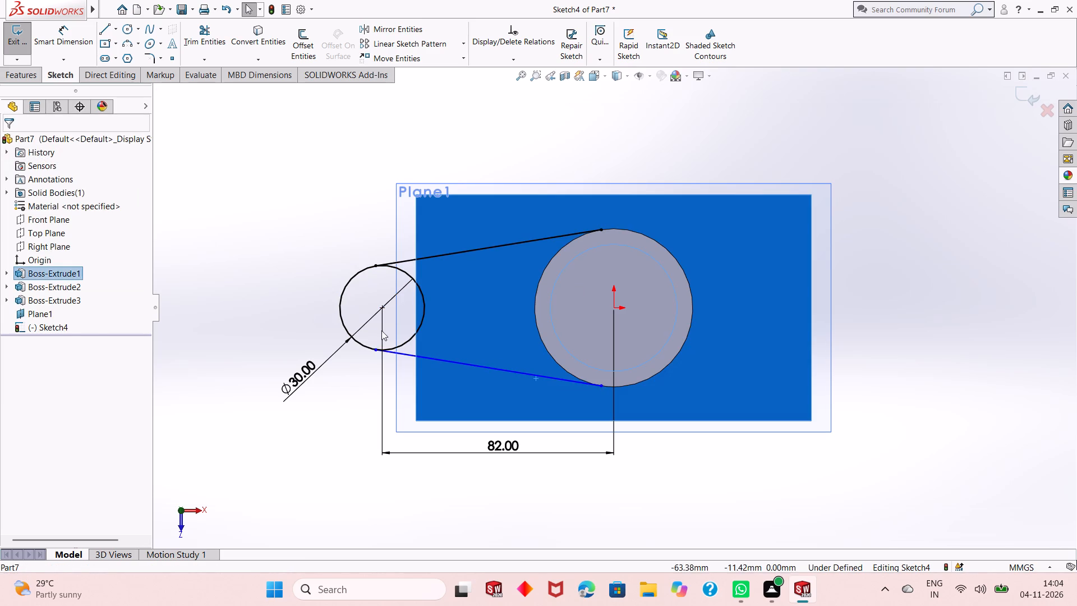
click(342, 320)
click(263, 297)
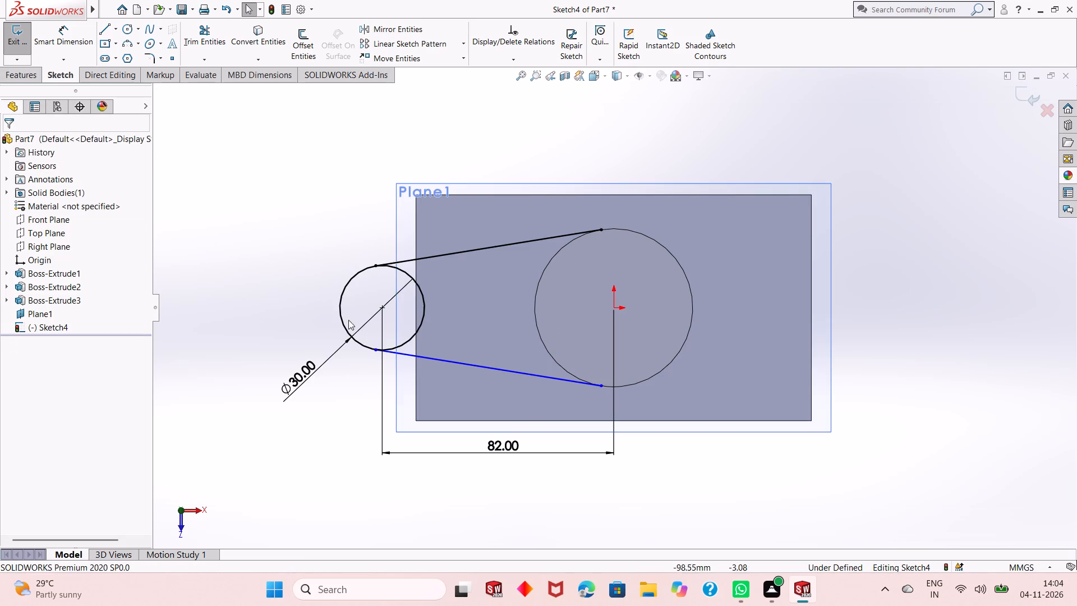
click(438, 359)
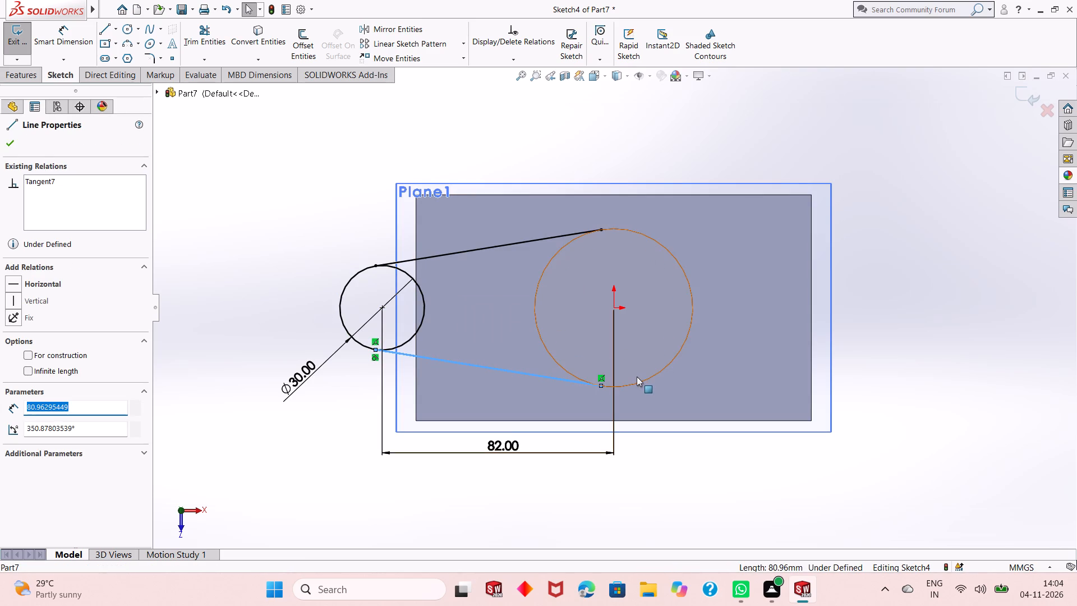
ctrl+click(634, 383)
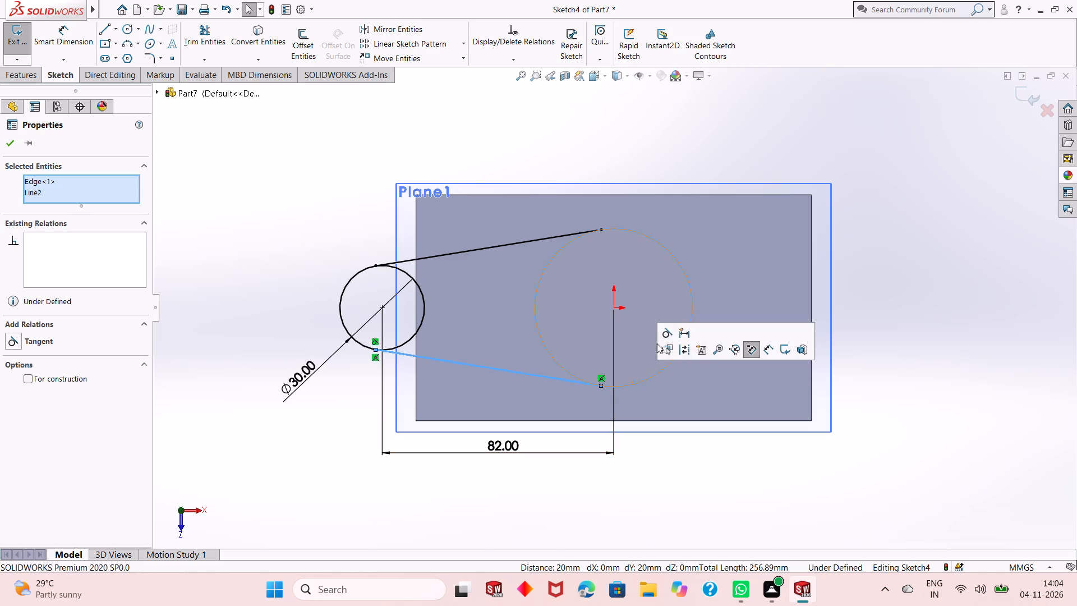
click(662, 334)
click(8, 143)
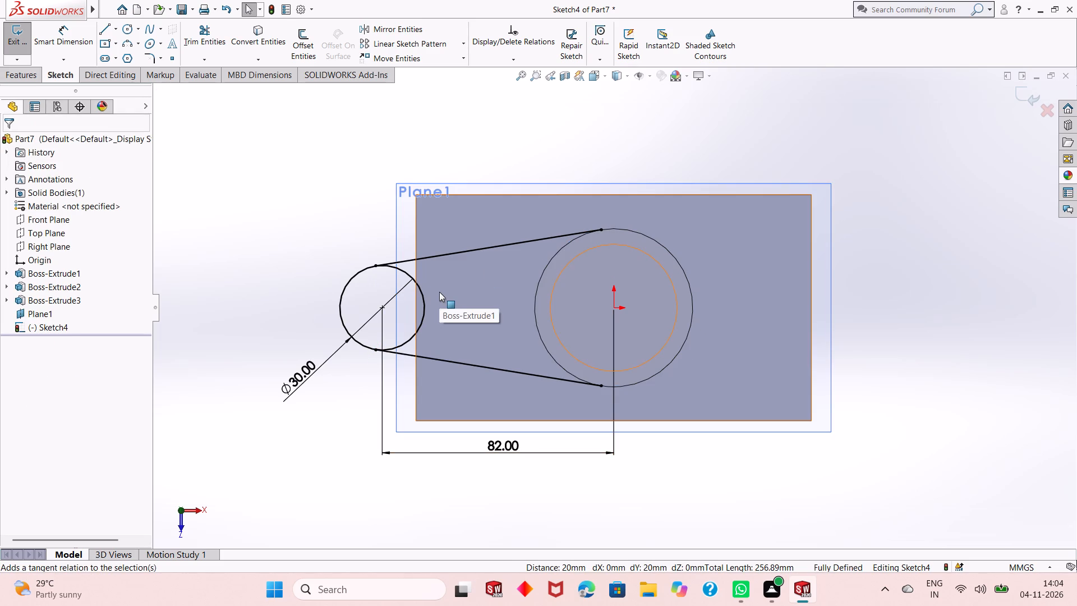
Convert the 56 mm cylinder's circular edge into a sketch entity with Convert Entities.
click(250, 39)
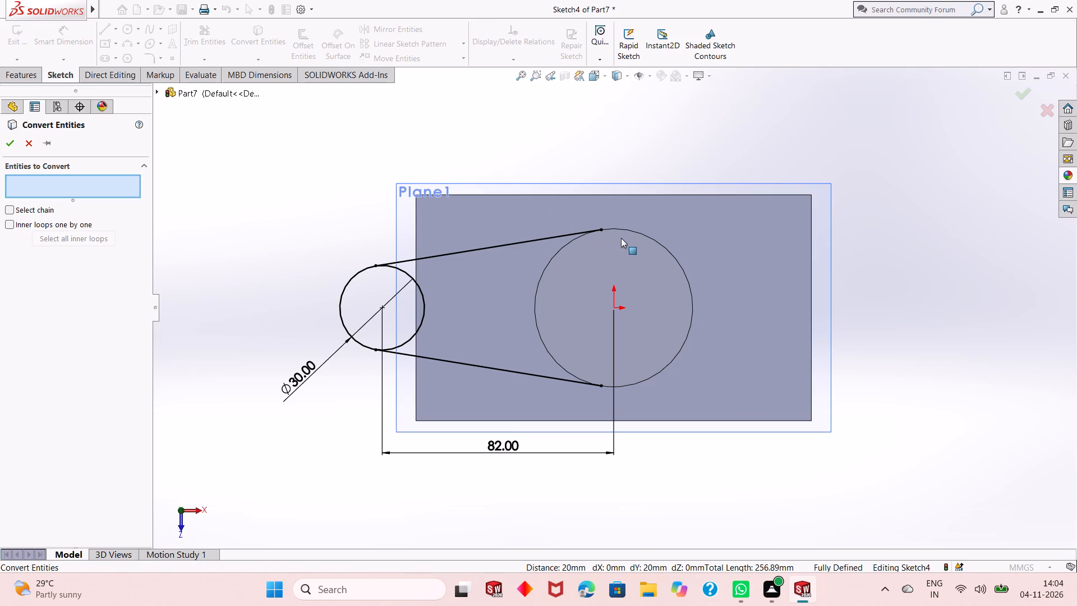
click(636, 233)
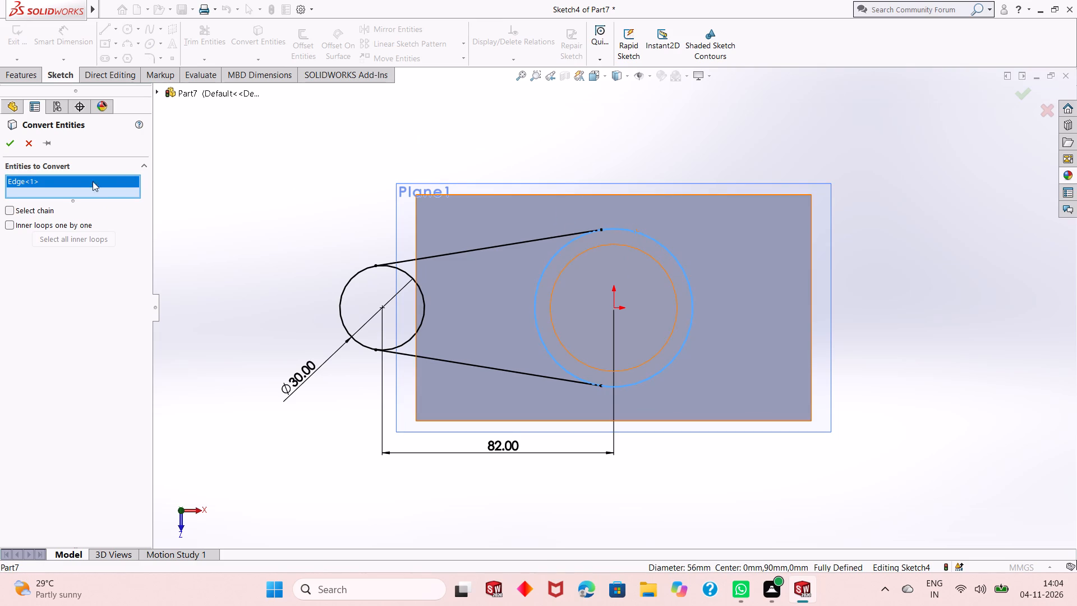
click(7, 139)
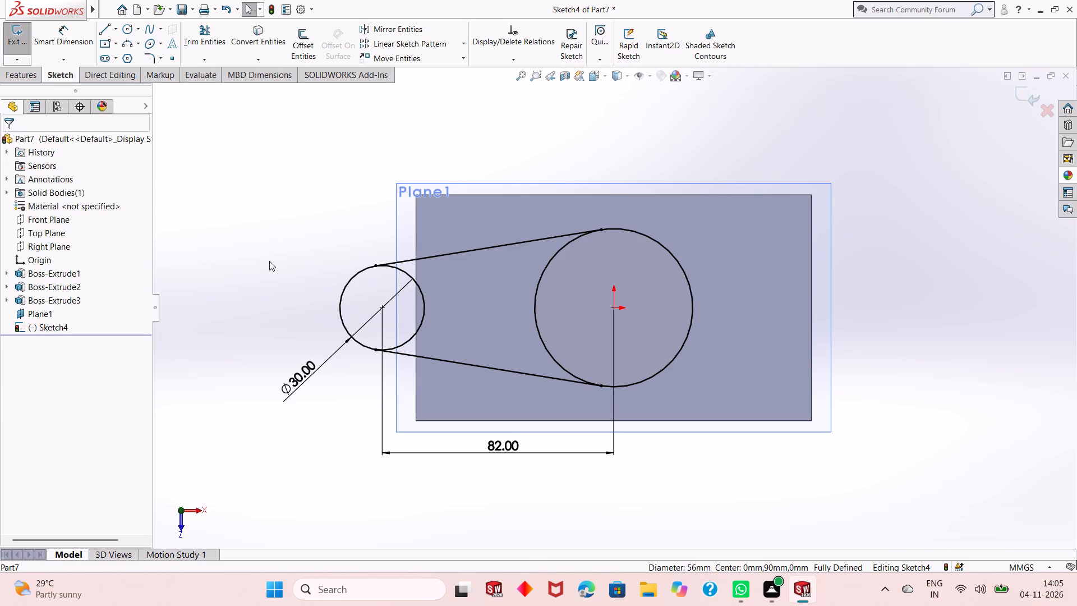
Trim away the part of the converted 56 mm circle facing away from the arm, up to the tangent lines' ends.
click(212, 44)
click(649, 236)
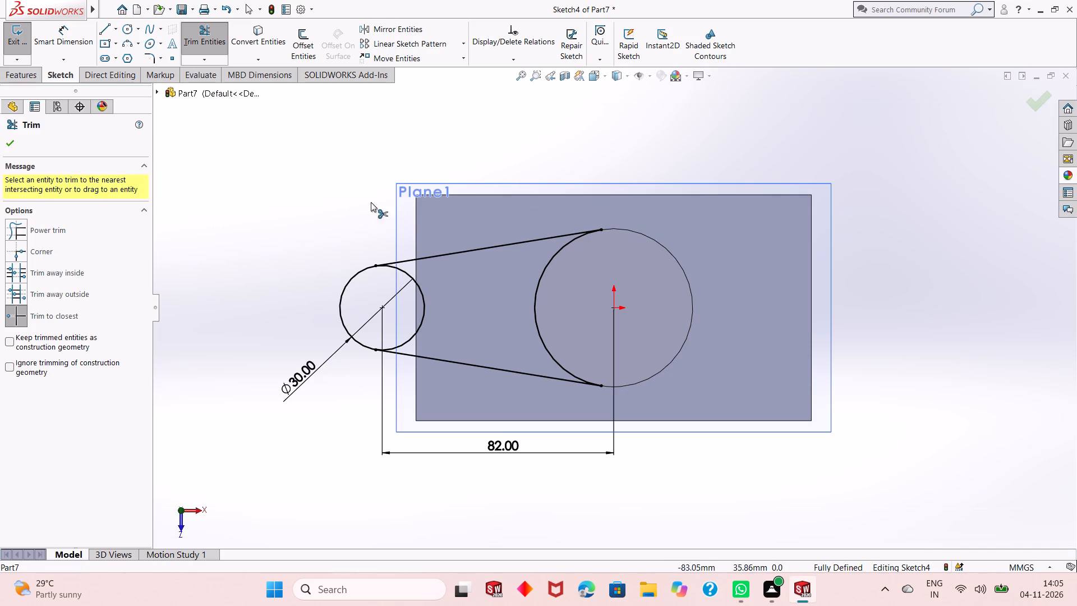
right_click(256, 168)
click(286, 211)
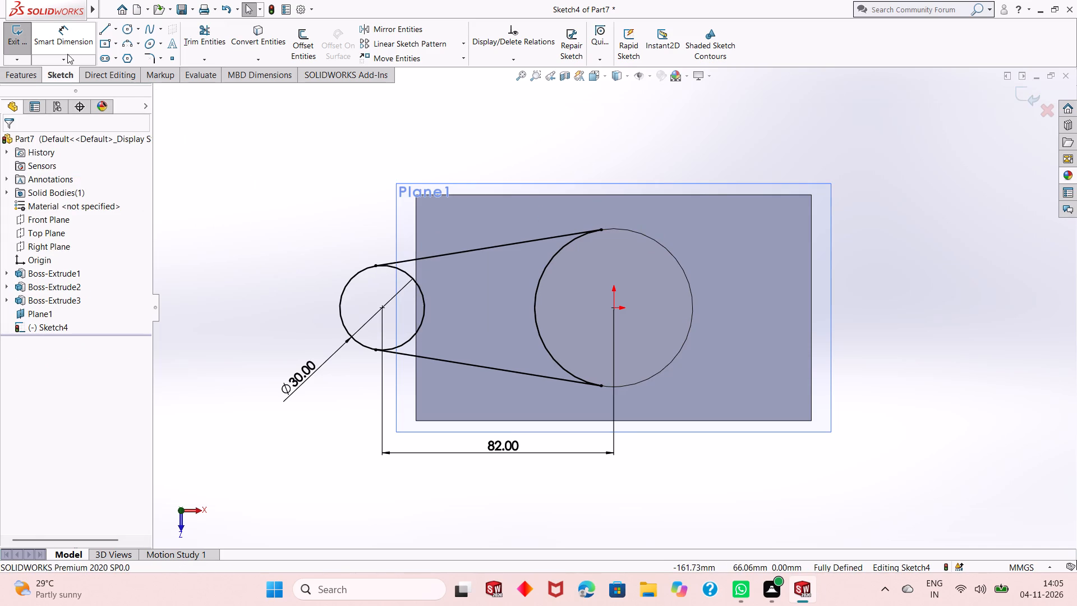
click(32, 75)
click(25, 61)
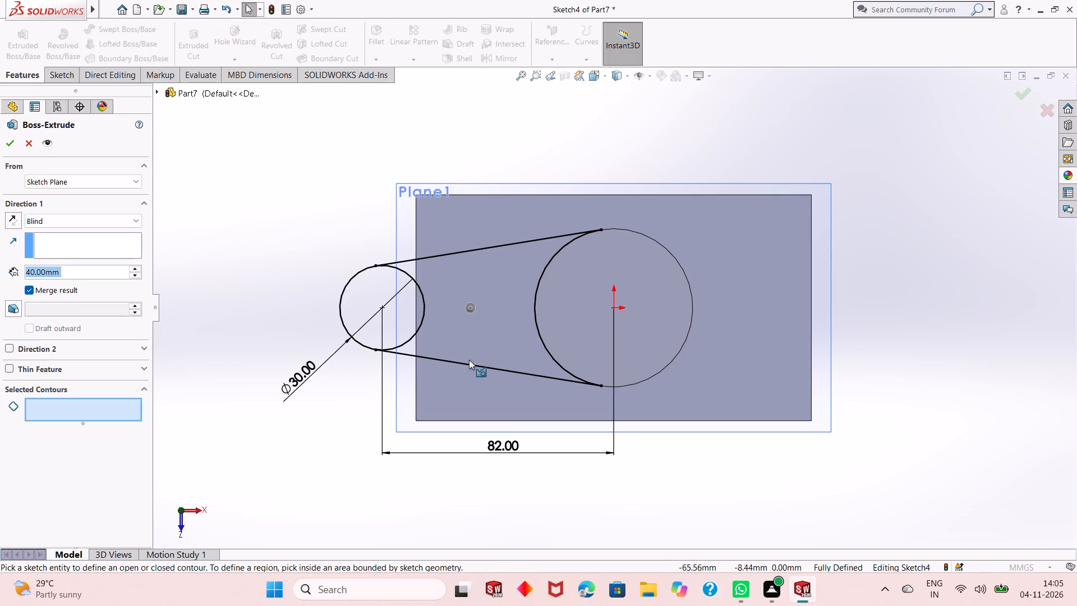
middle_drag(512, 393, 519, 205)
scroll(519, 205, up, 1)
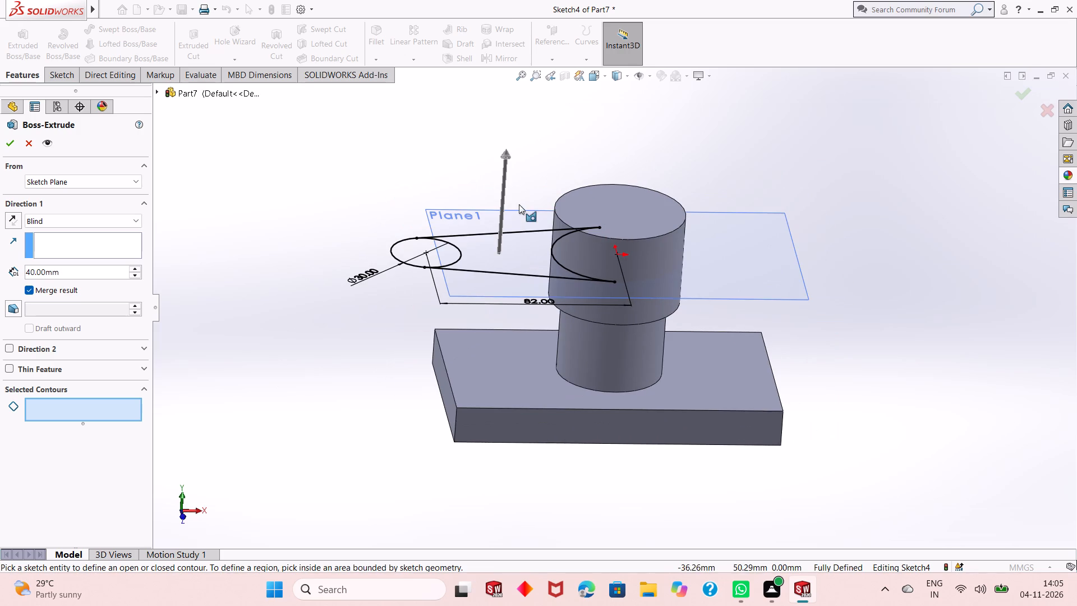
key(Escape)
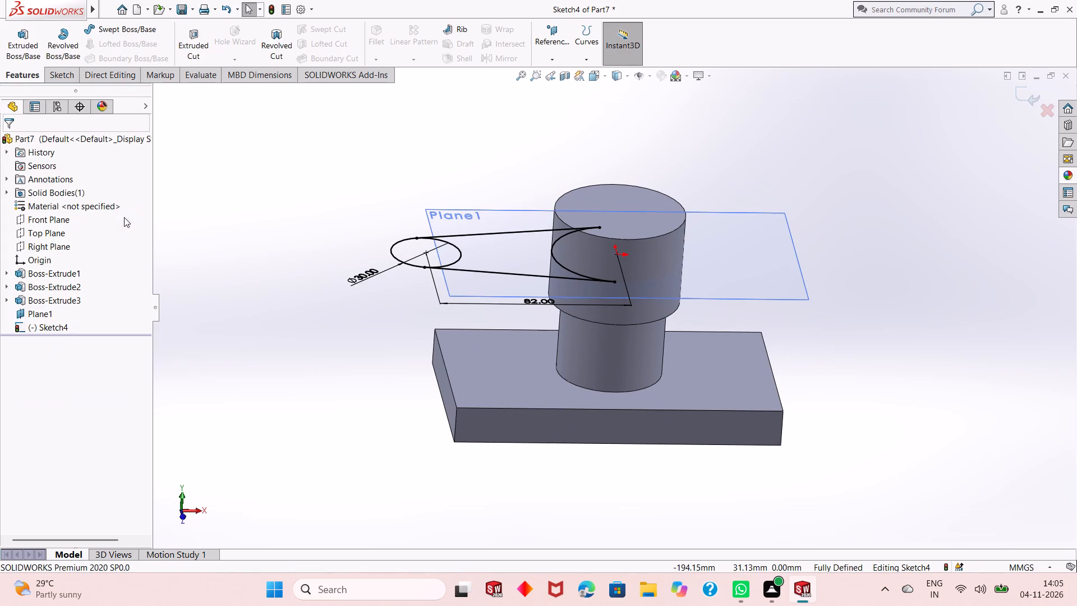
Trim away the inner arc of the 30 mm circle between the two tangent lines, leaving the rounded arm end.
click(73, 70)
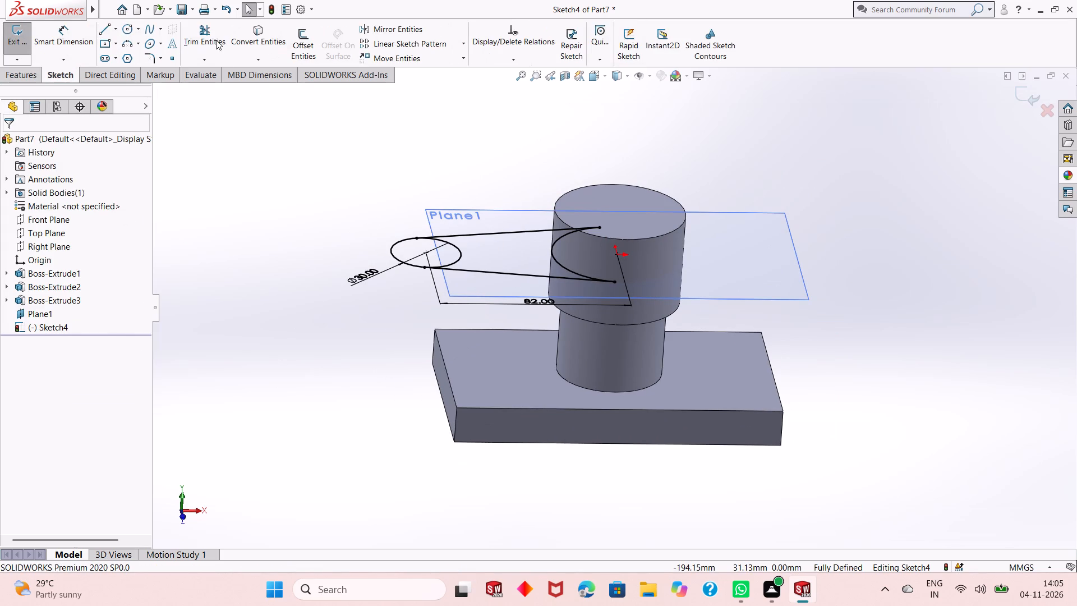
click(216, 40)
click(461, 259)
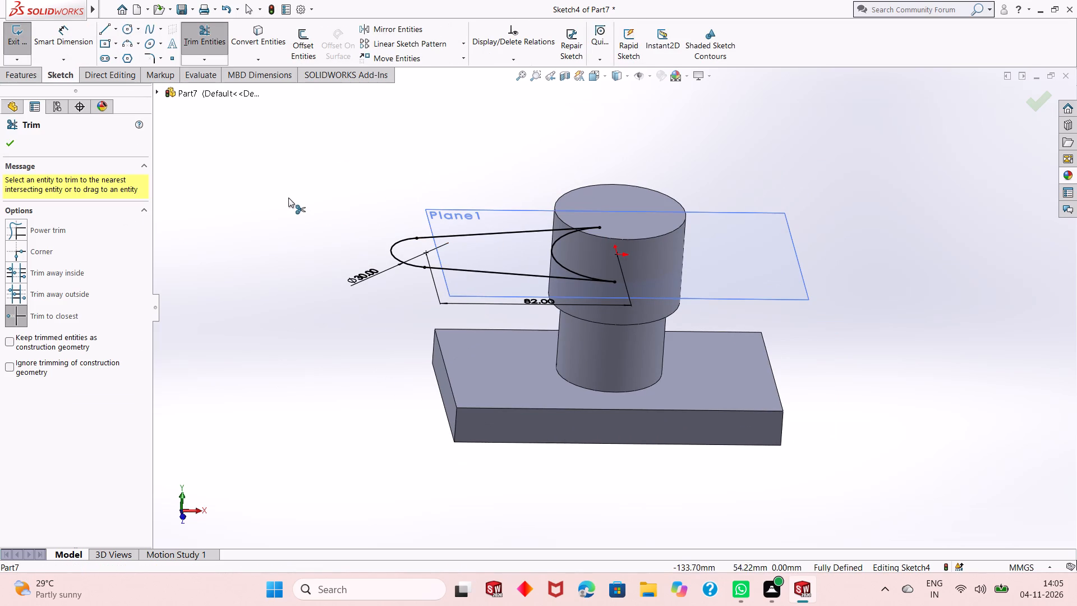
right_click(288, 198)
click(310, 234)
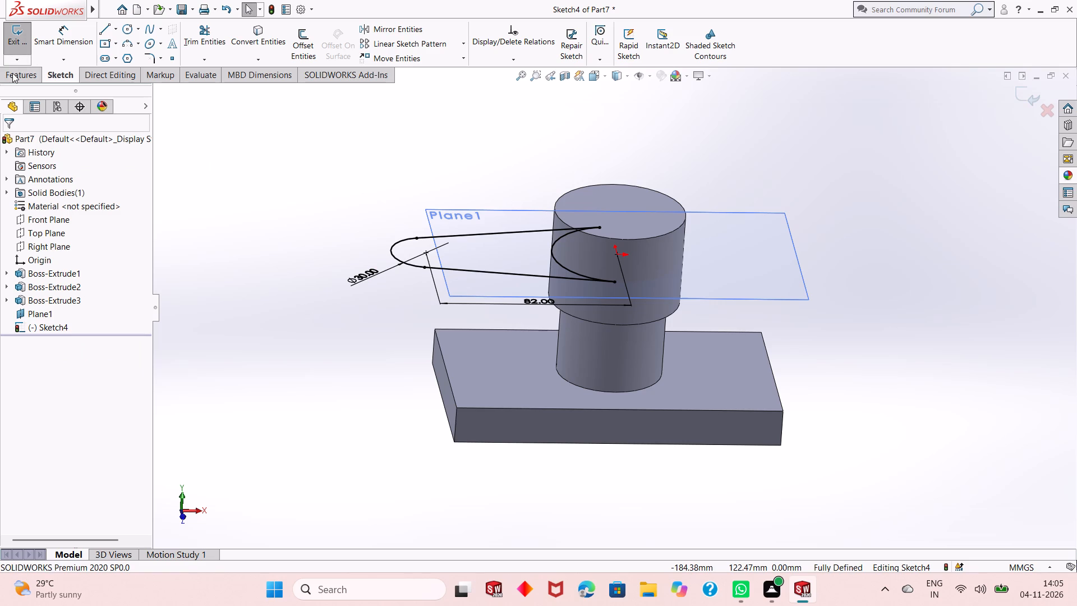
Extrude the closed arm profile as a boss with the Mid Plane end condition and a depth of 20 mm.
click(13, 73)
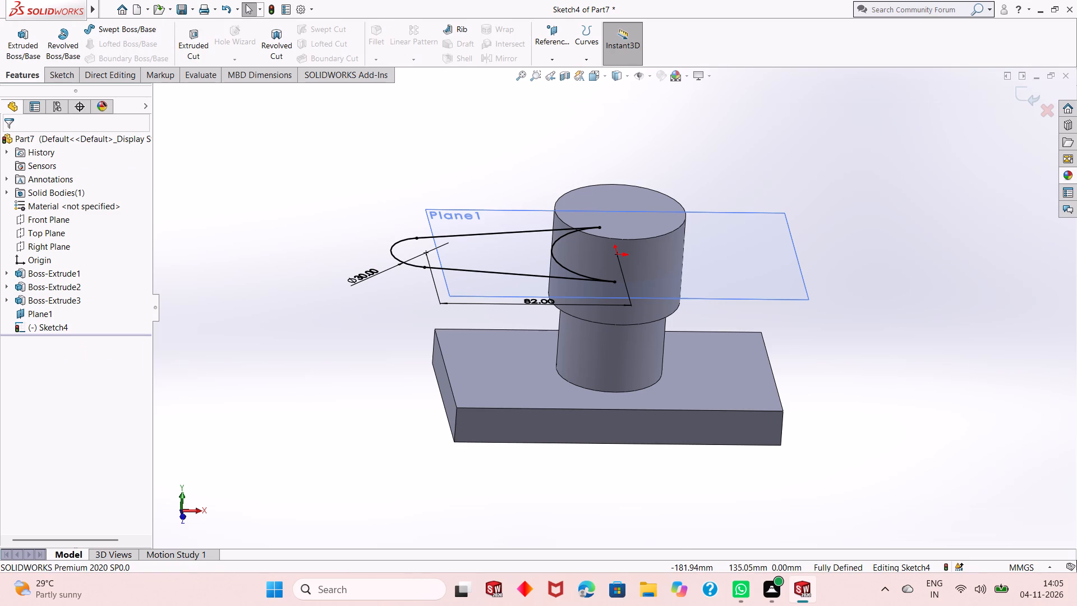
click(18, 52)
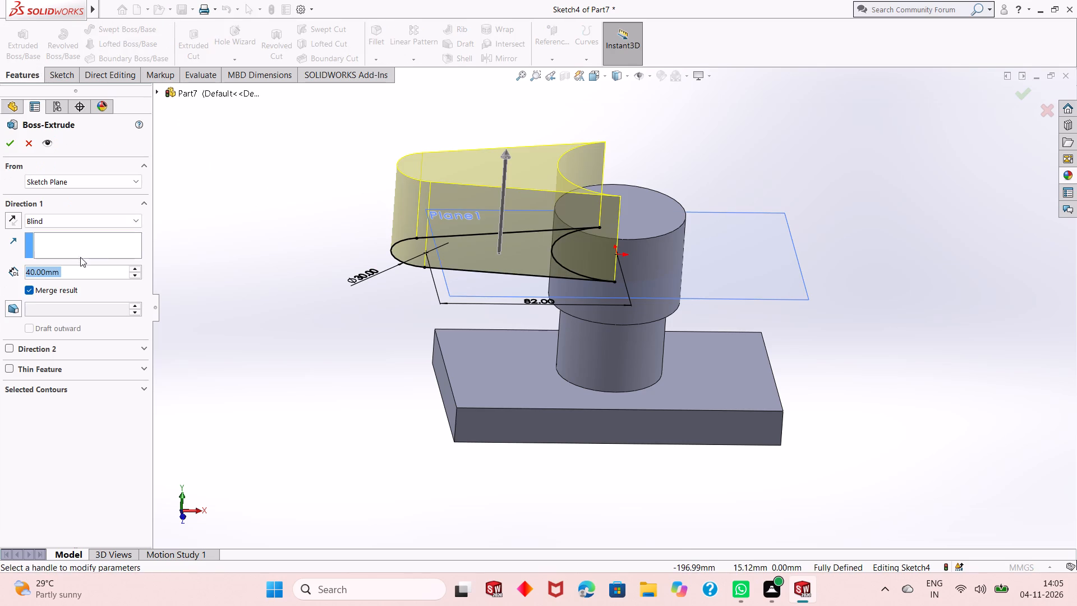
click(71, 220)
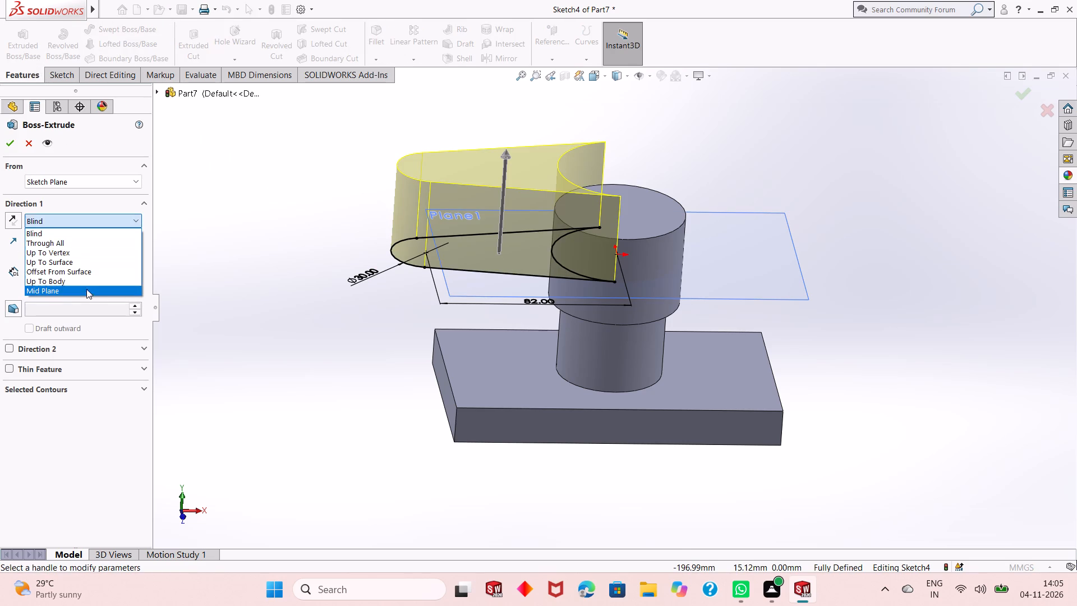
click(88, 295)
click(83, 290)
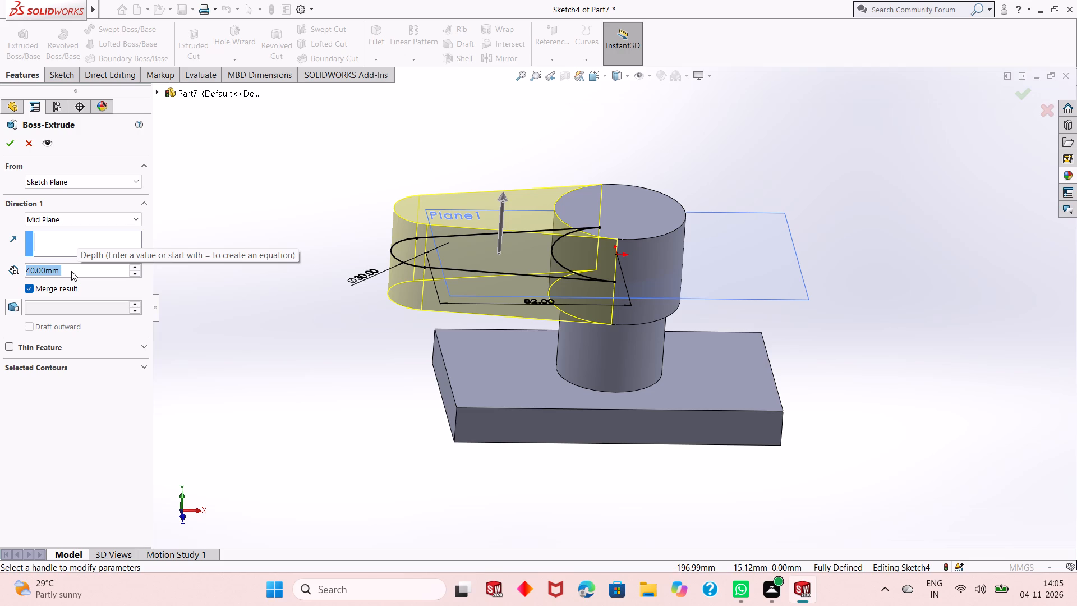
key(2)
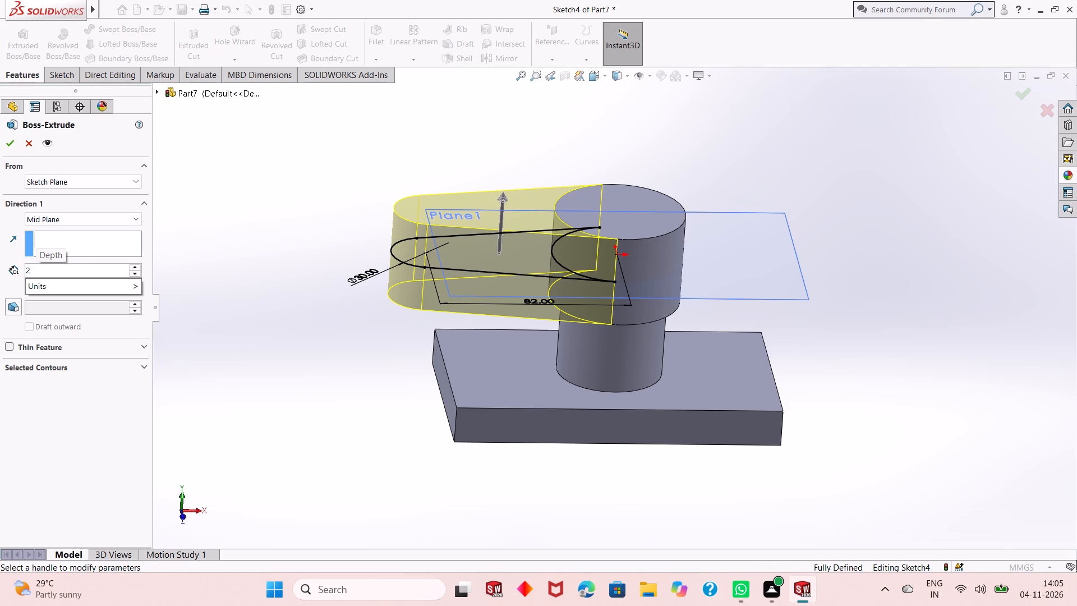
key(0)
key(Return)
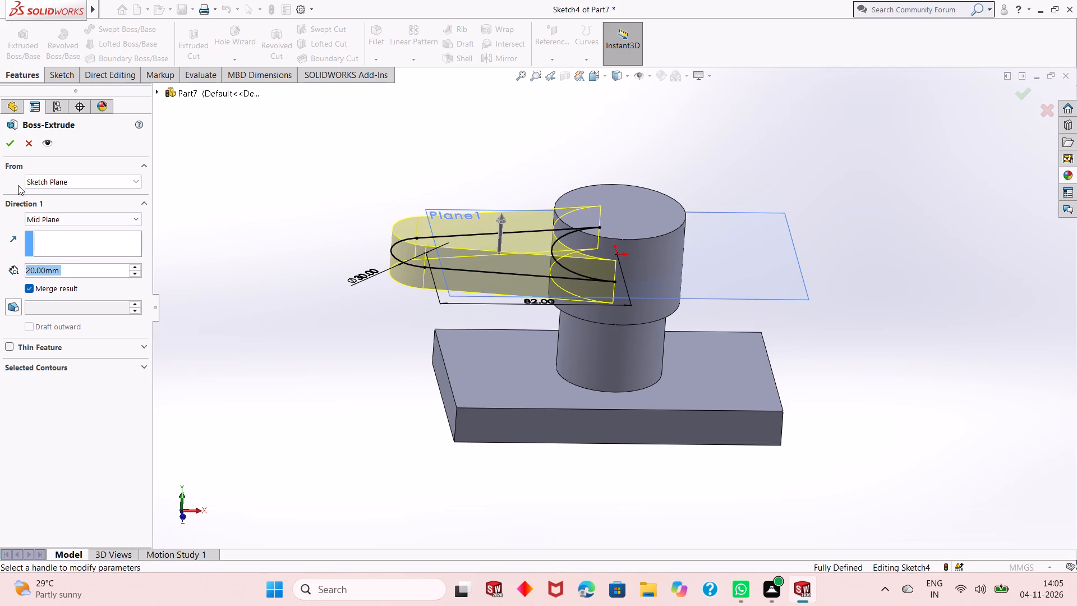
click(12, 137)
click(402, 342)
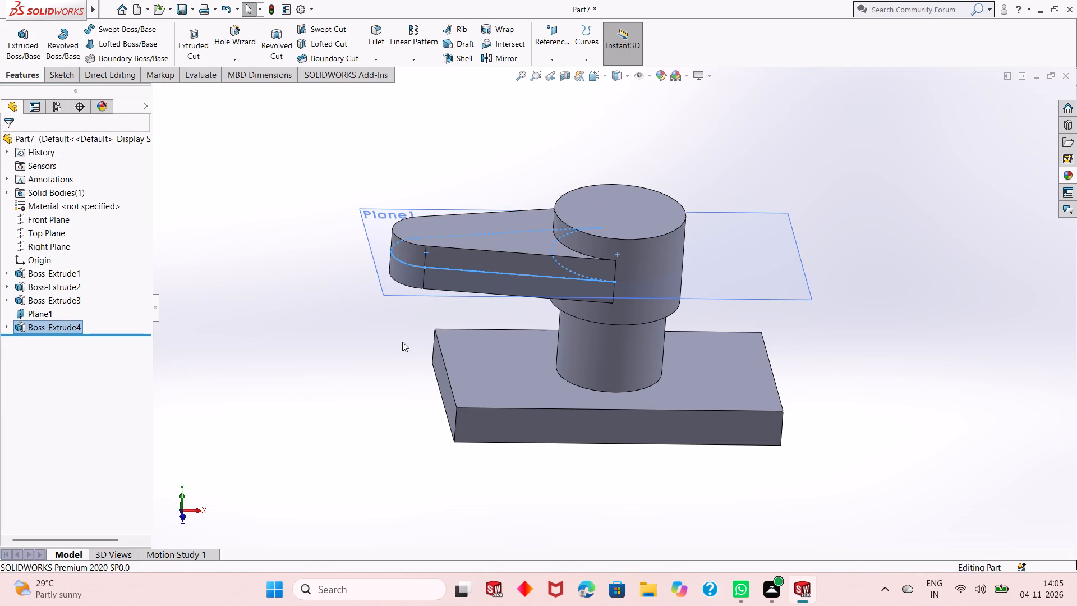
Hide the offset reference plane Plane1.
right_click(395, 290)
click(436, 279)
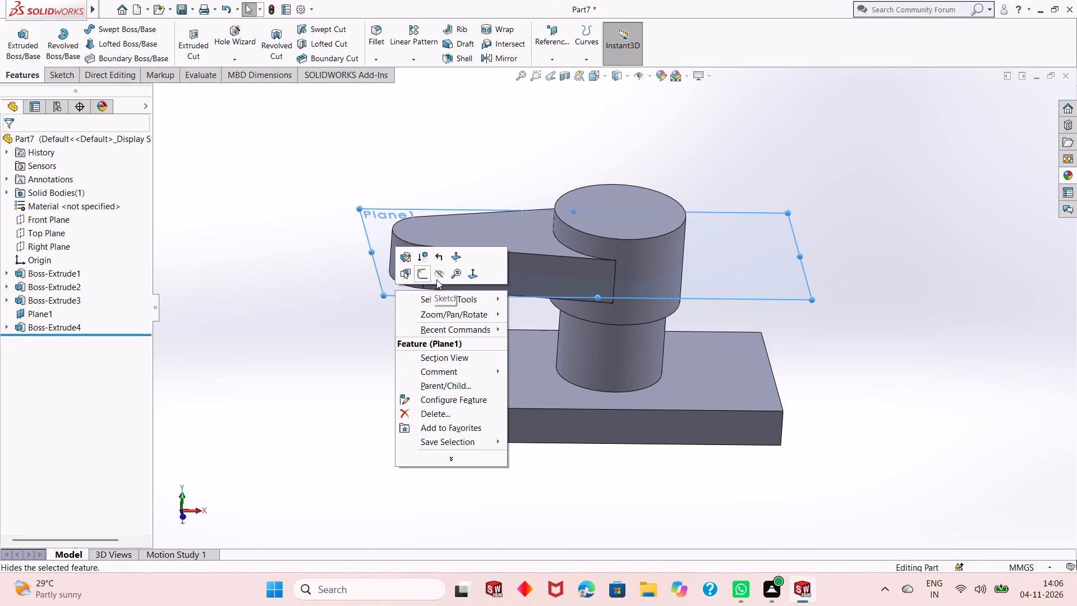
Examine the side arm, stacked cylinders and base plate from the front, above and below.
middle_drag(622, 325, 651, 255)
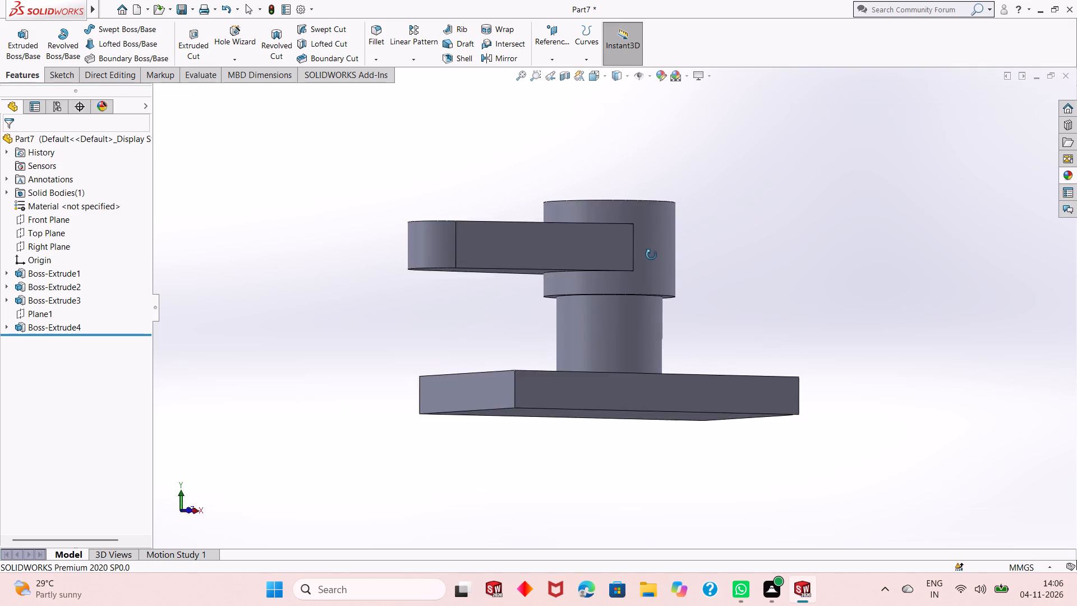
middle_drag(651, 255, 642, 269)
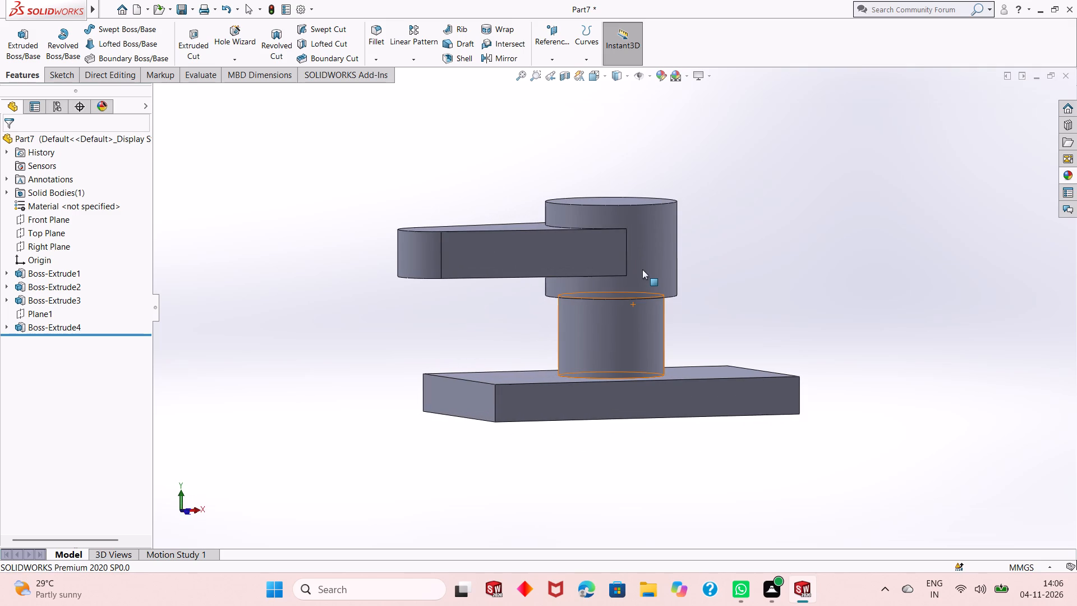
middle_drag(642, 269, 642, 270)
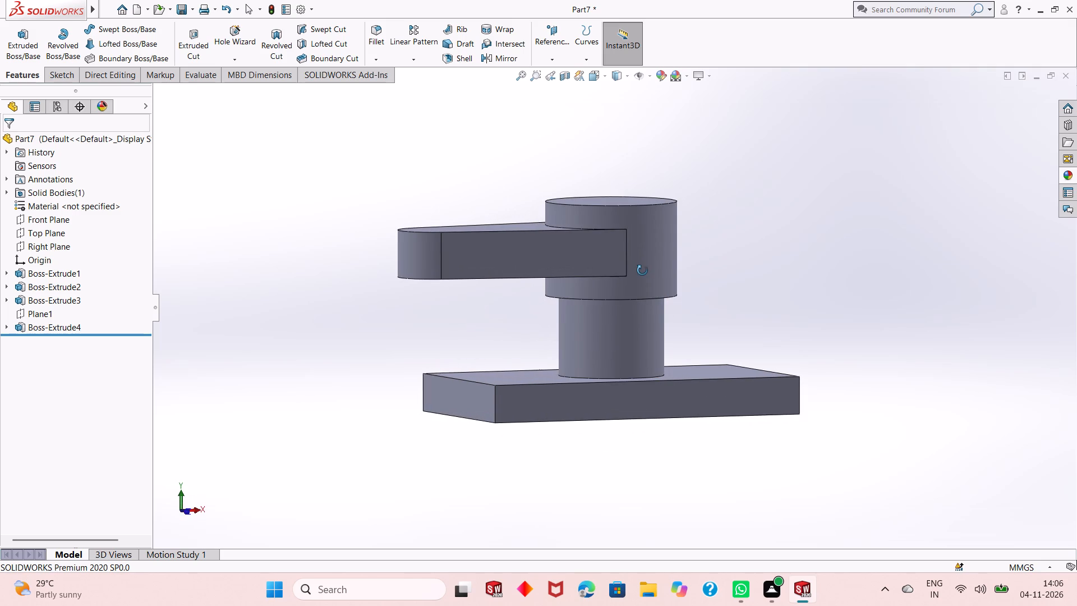
middle_drag(642, 270, 618, 274)
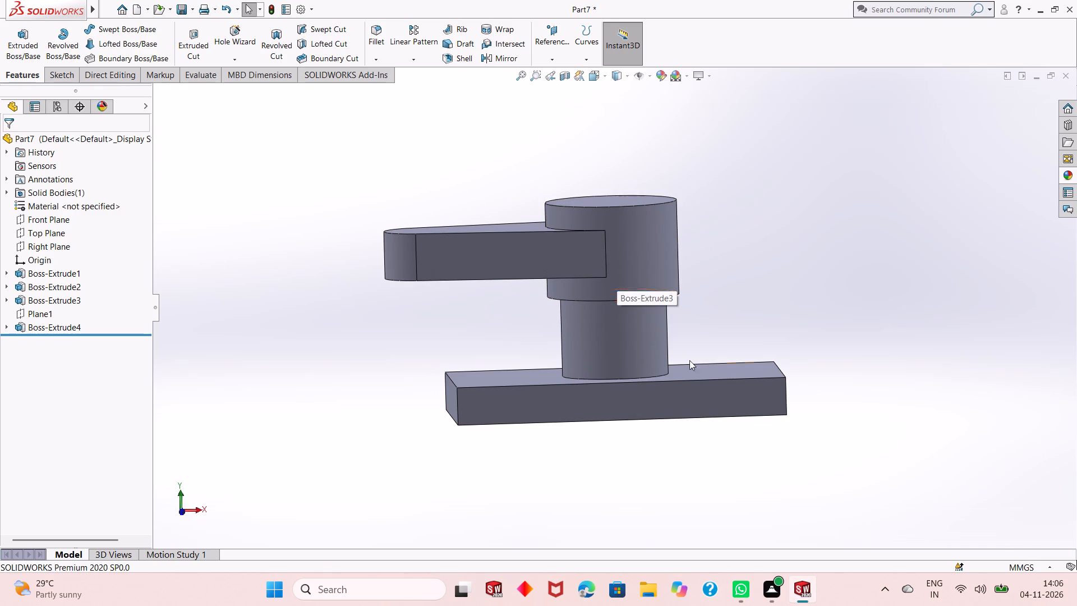
middle_click(743, 322)
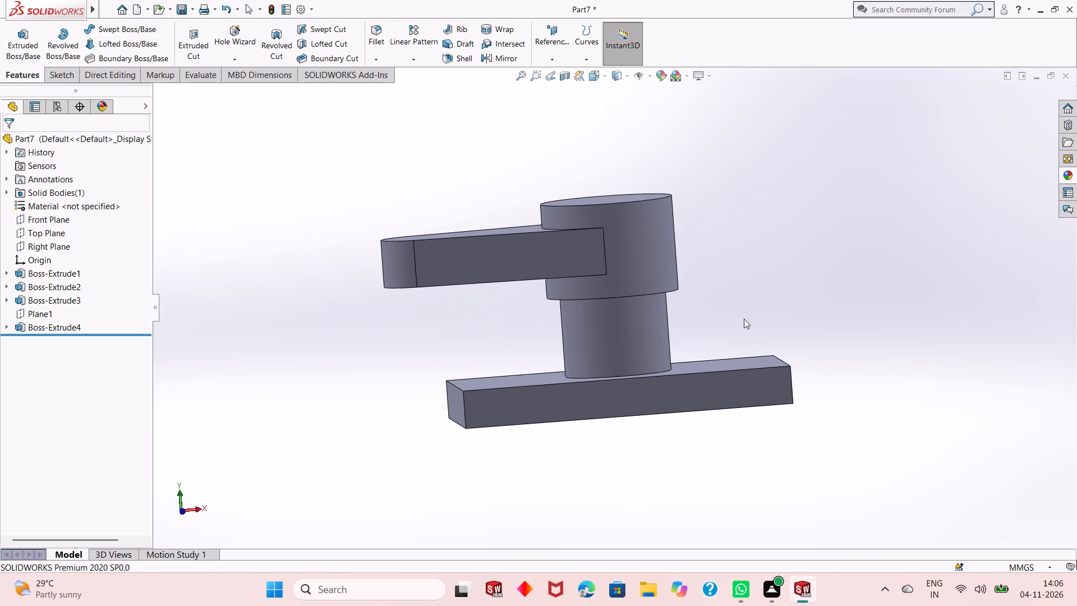
scroll(697, 346, up, 1)
scroll(774, 276, down, 1)
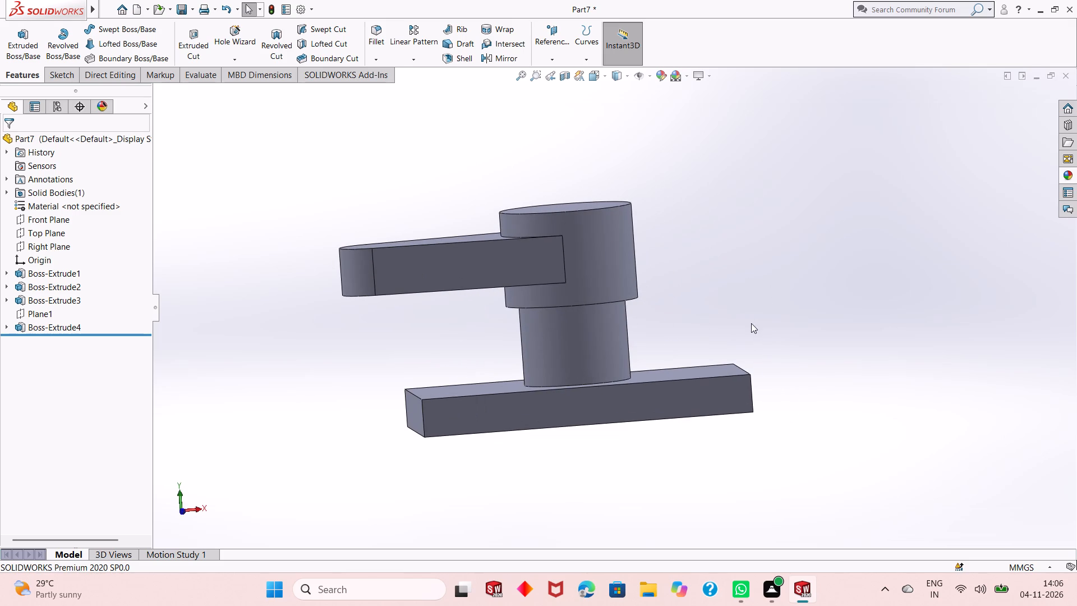
middle_drag(751, 323, 755, 323)
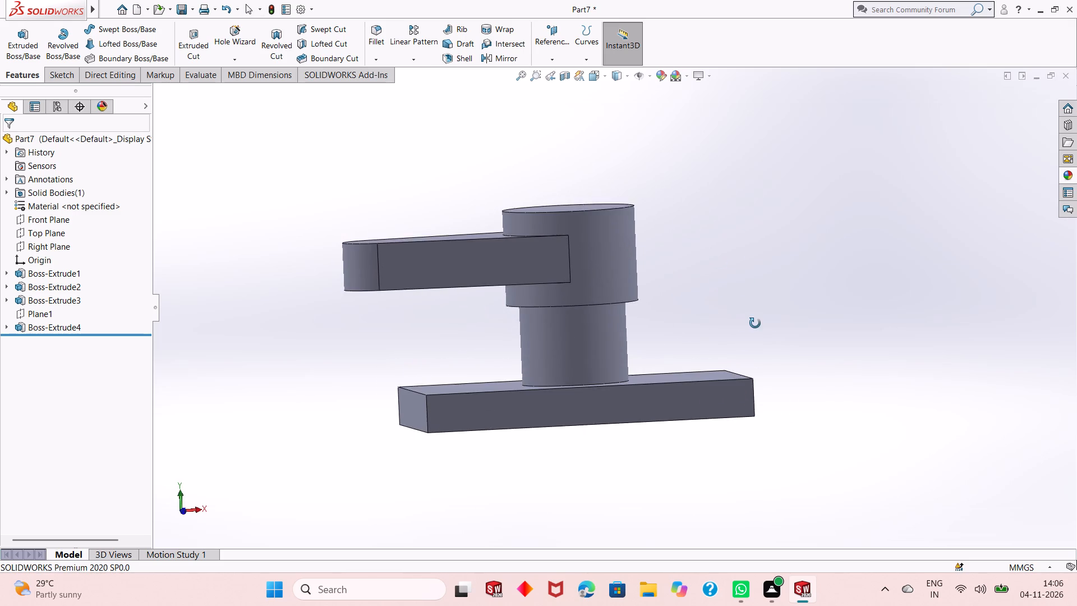
middle_drag(755, 323, 745, 339)
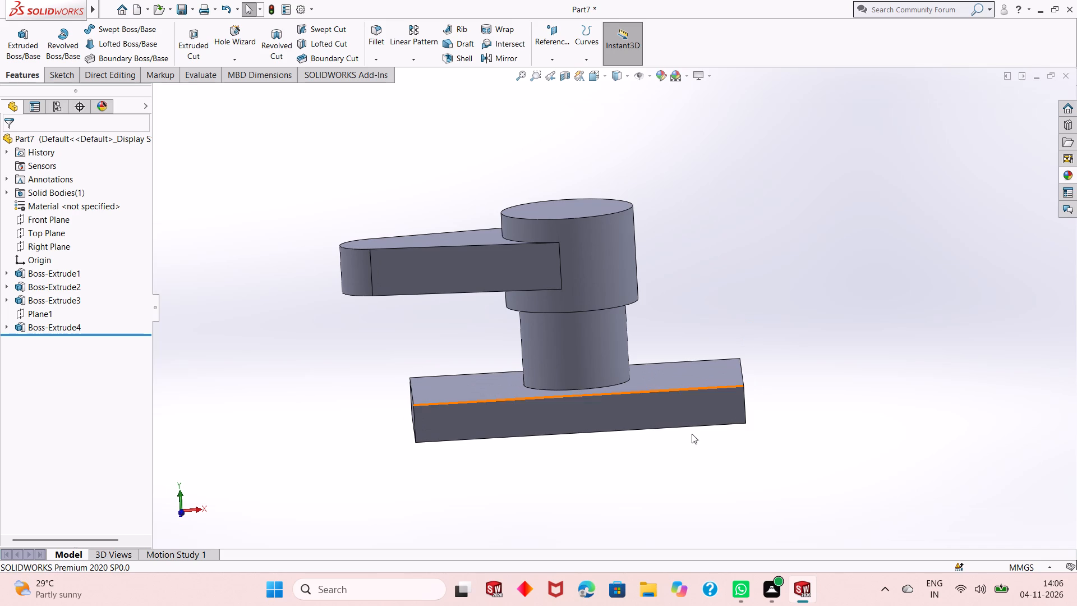
middle_drag(581, 387, 597, 361)
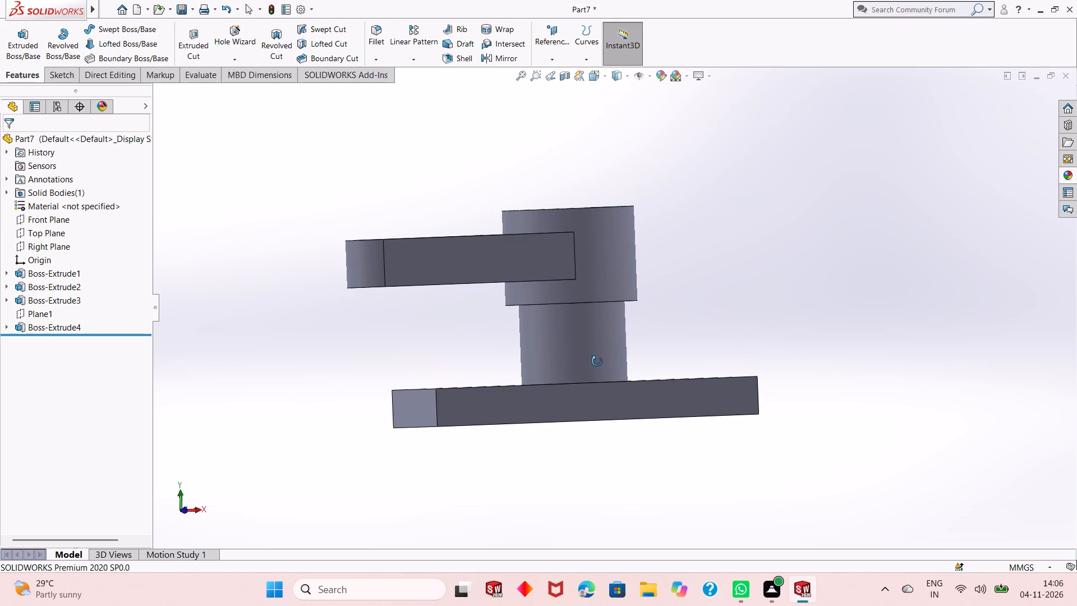
middle_drag(597, 361, 598, 373)
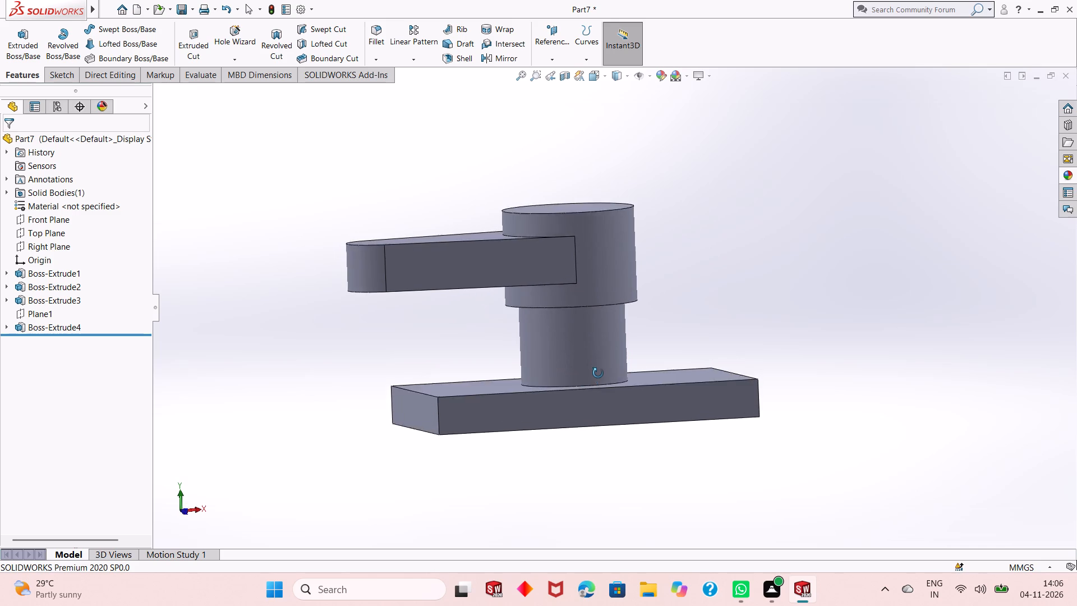
middle_drag(598, 373, 604, 328)
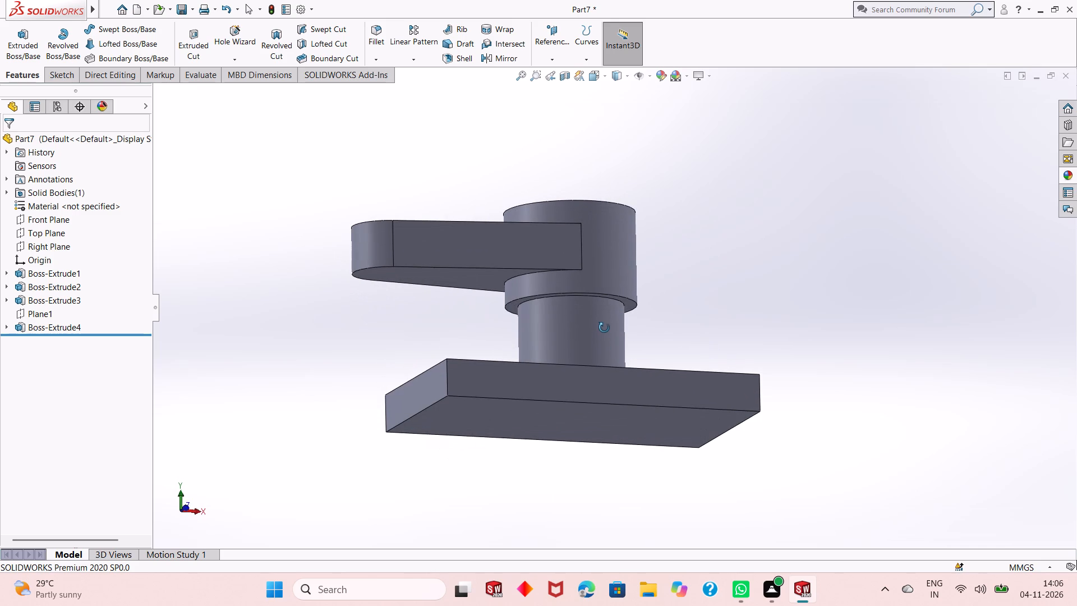
middle_drag(604, 328, 604, 327)
middle_drag(604, 327, 592, 330)
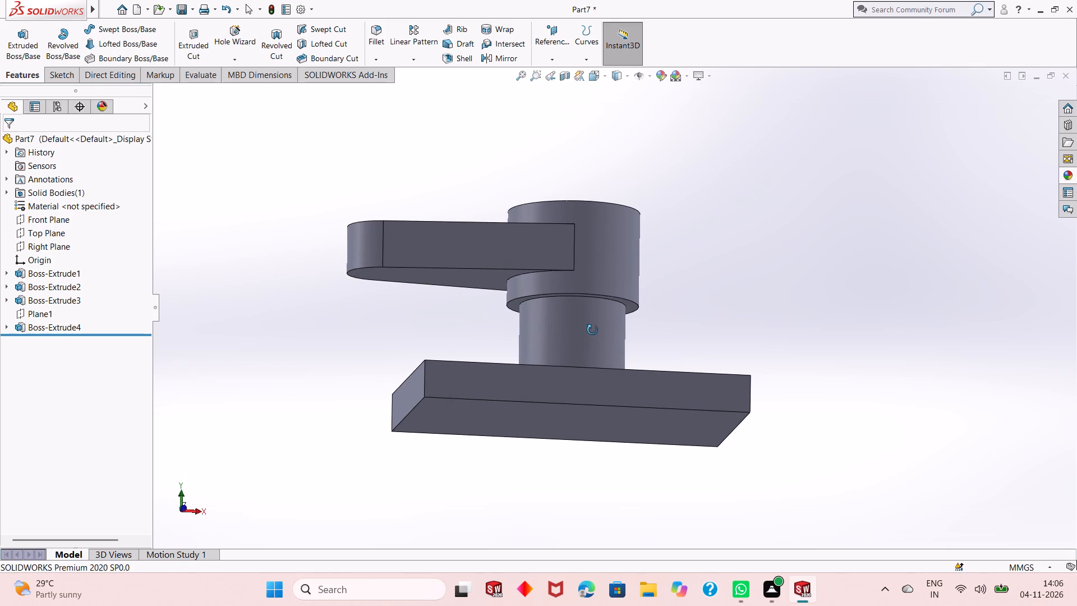
middle_drag(592, 330, 583, 366)
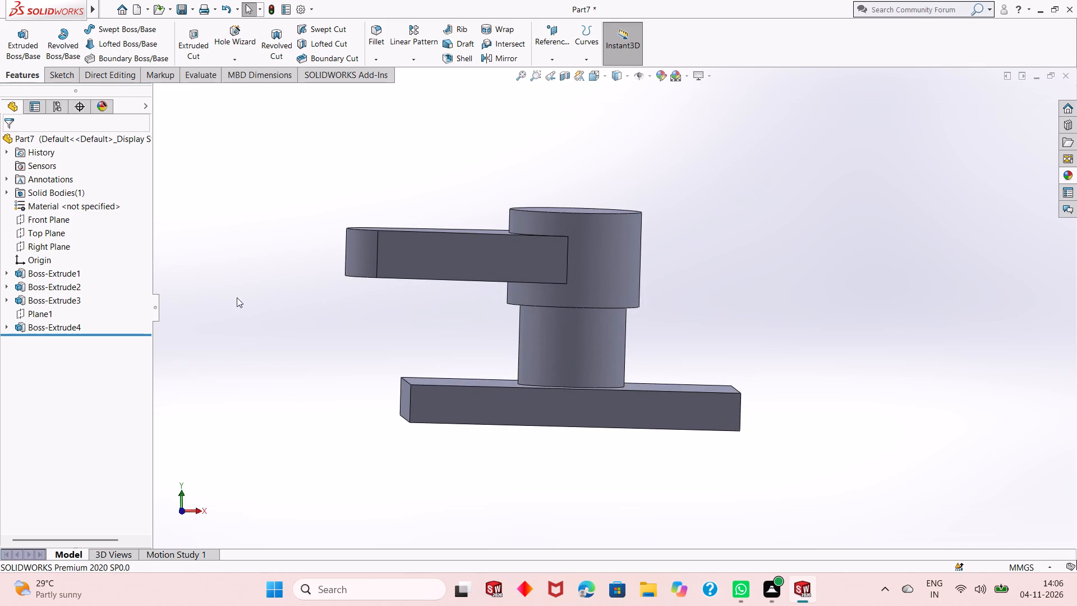
Start a new sketch on the Front Plane.
click(52, 218)
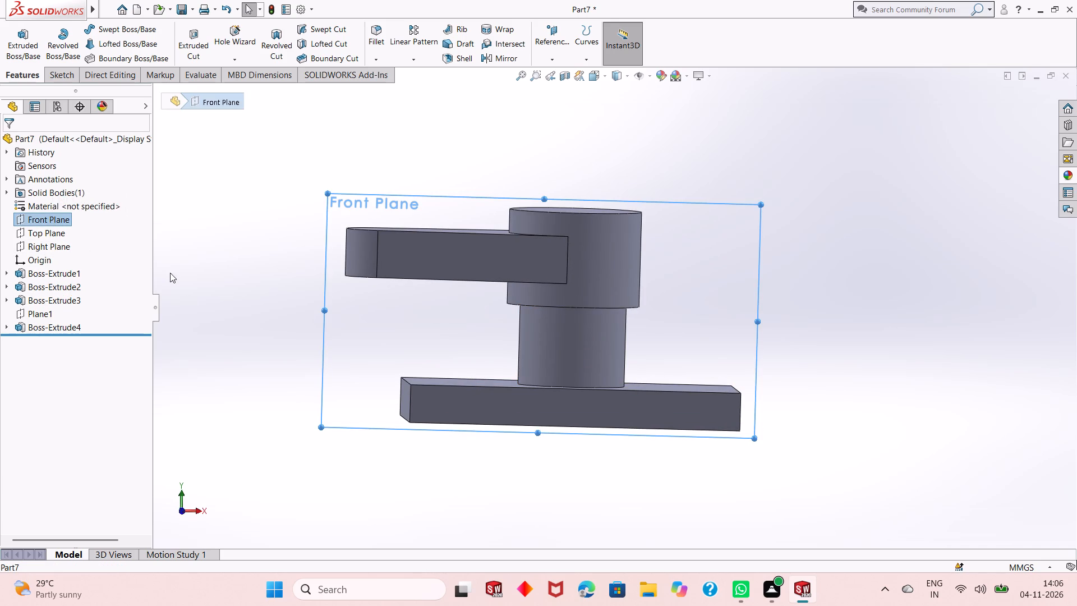
middle_drag(261, 312, 280, 335)
right_click(705, 231)
click(737, 221)
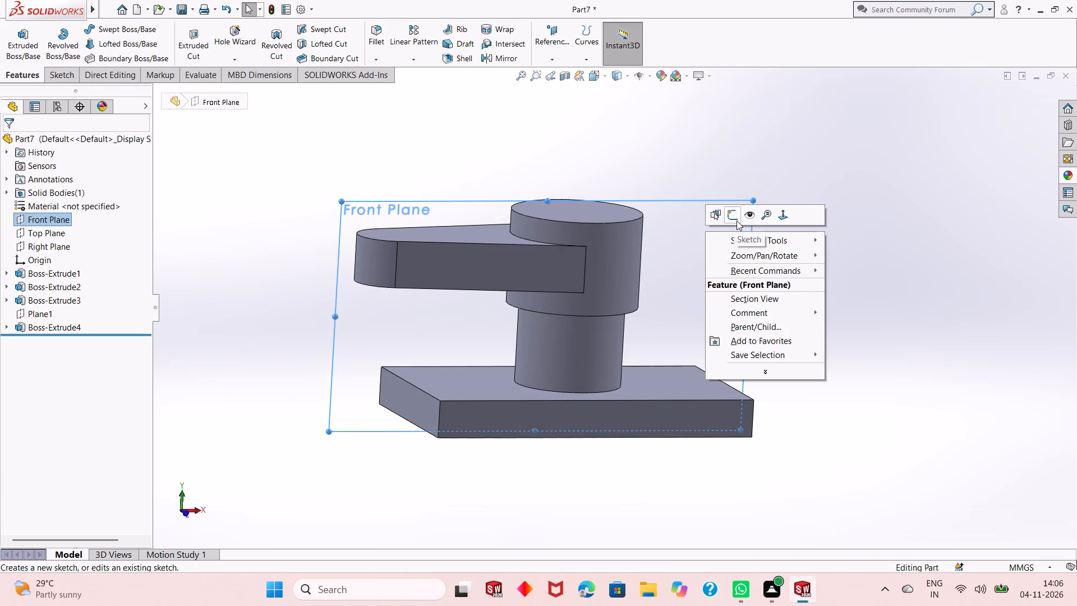
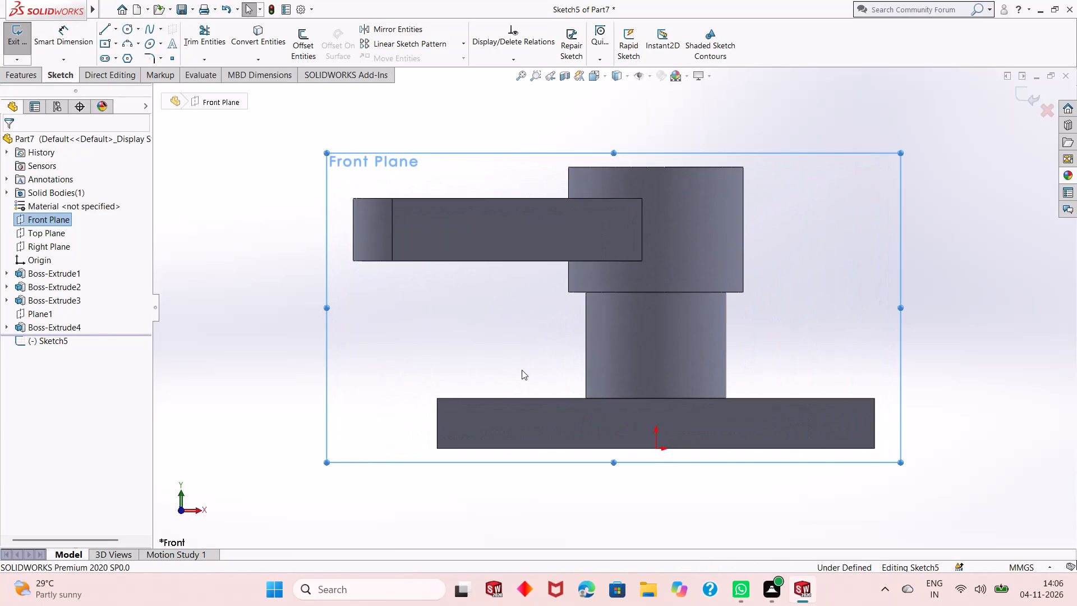
Draw a centerline chain from the upper cylinder's top centre: about 15 mm vertical, a tangent arc of about 19 mm radius, and an inclined line about 69 mm long.
scroll(520, 370, up, 3)
scroll(820, 154, down, 1)
scroll(753, 158, down, 2)
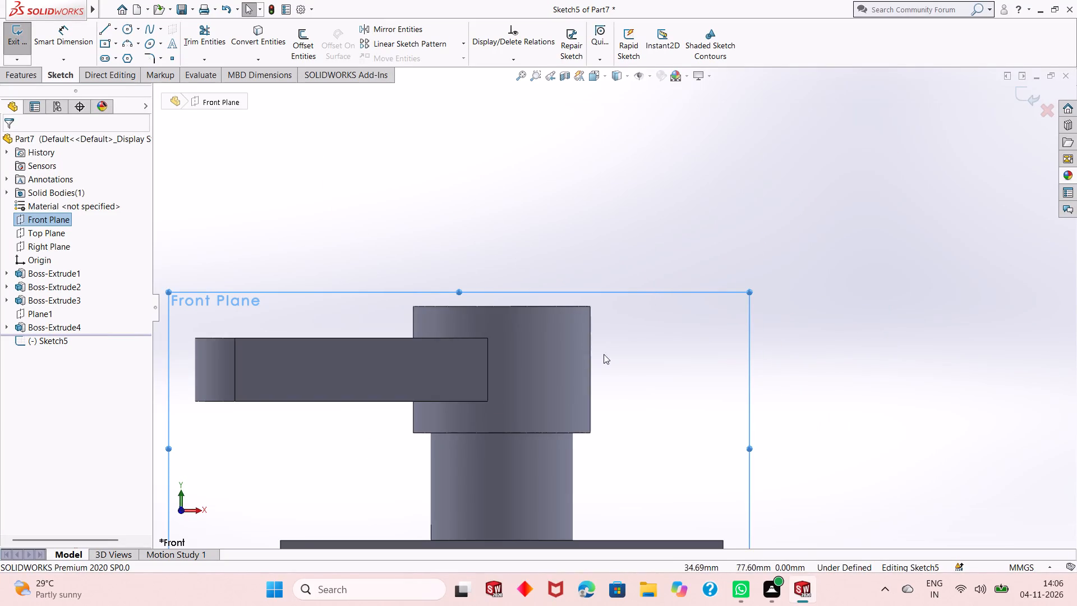
scroll(414, 448, up, 1)
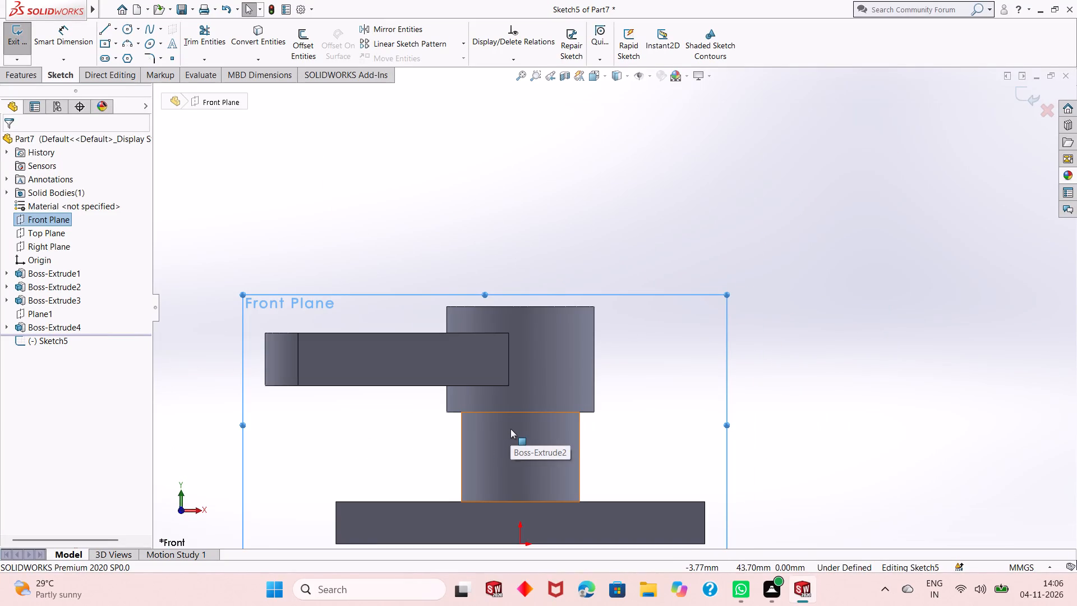
click(118, 31)
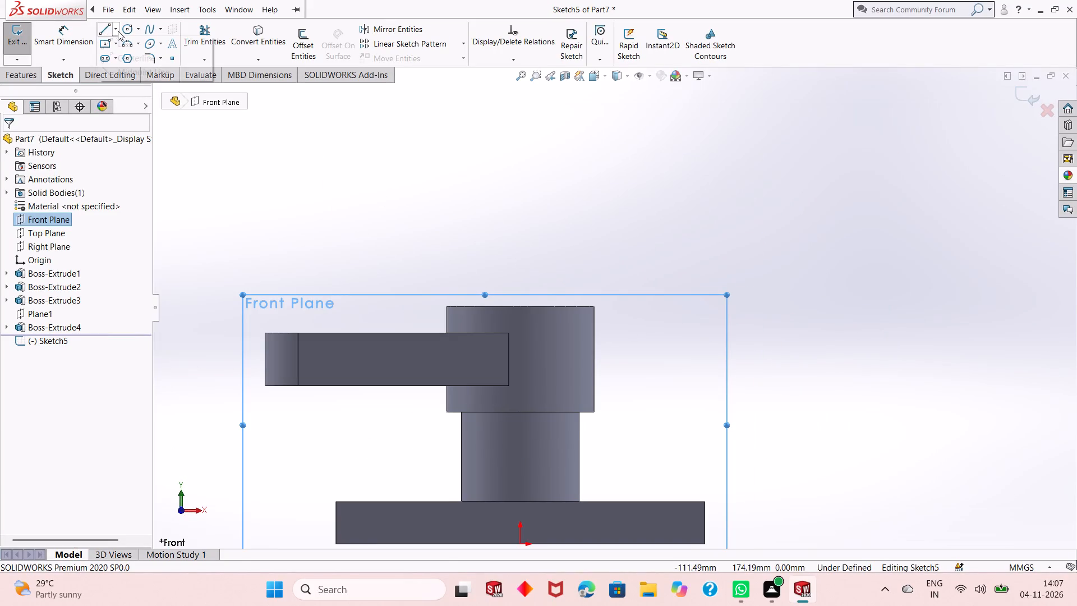
click(117, 56)
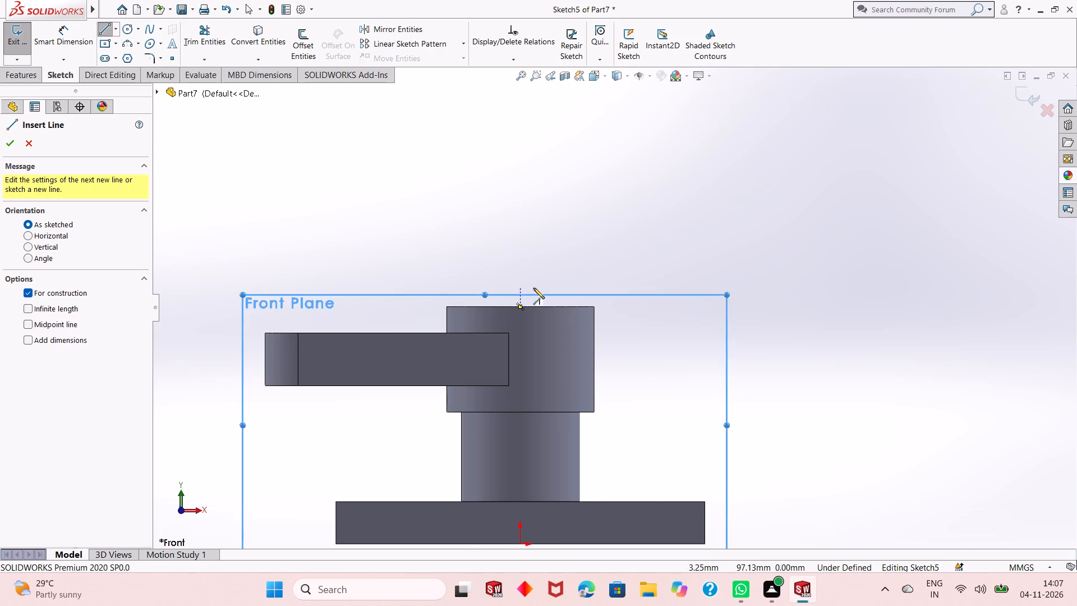
click(521, 307)
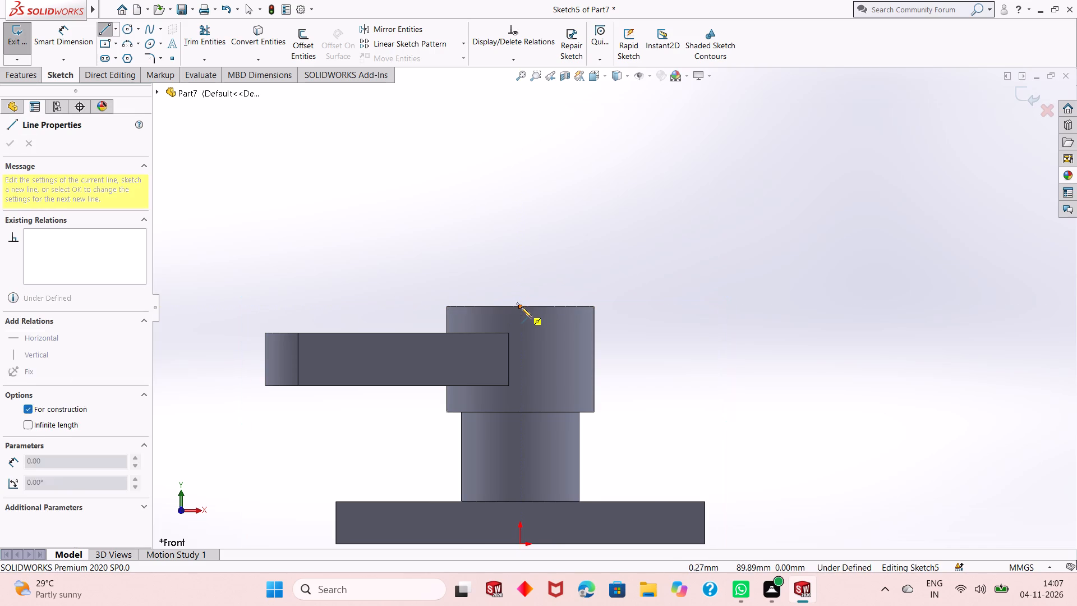
click(521, 267)
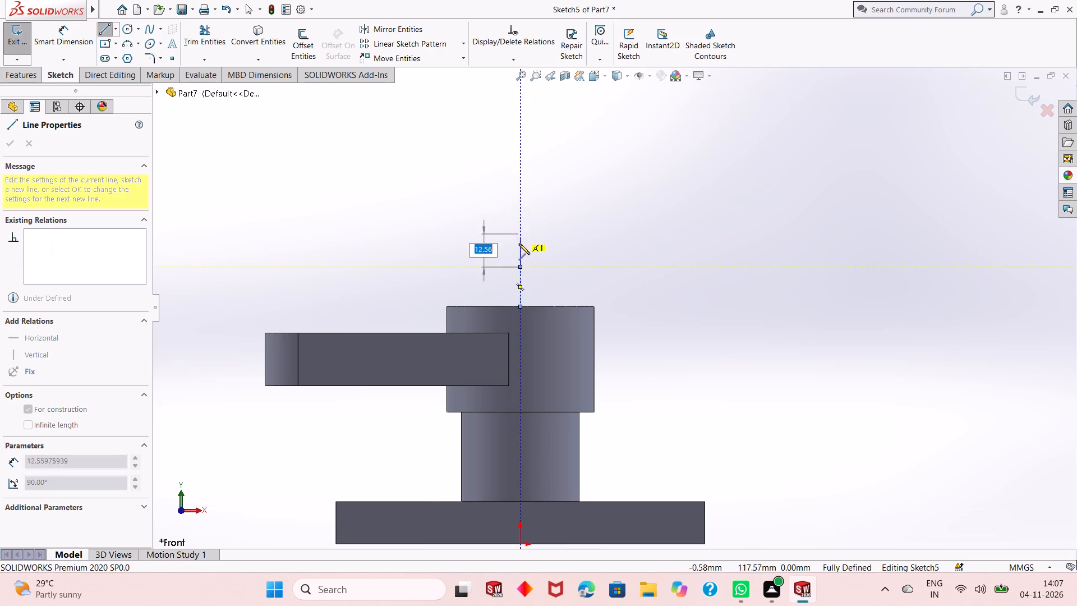
click(536, 231)
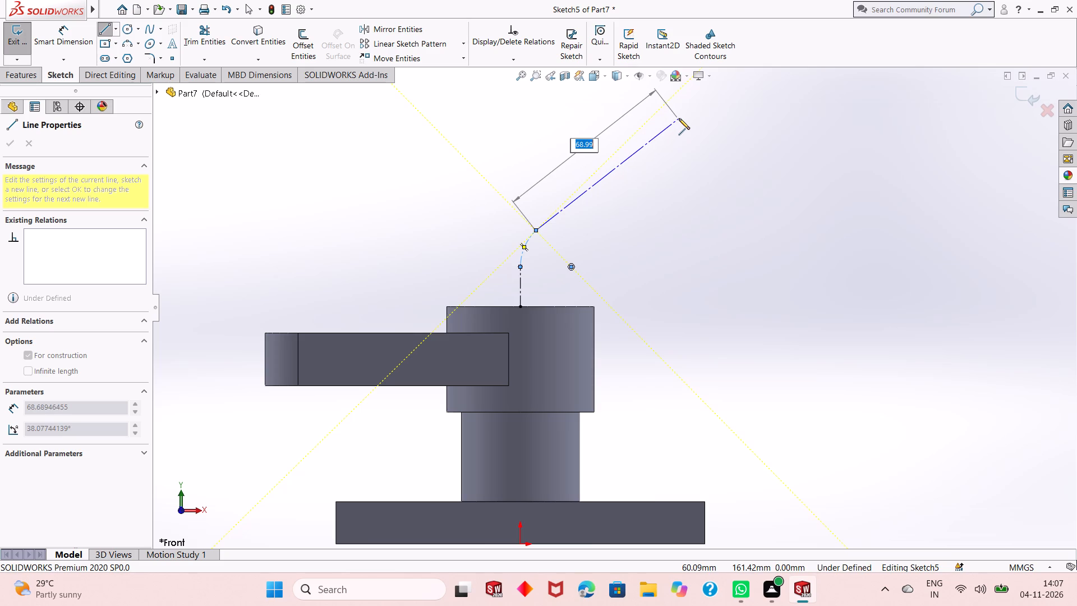
click(679, 118)
right_click(679, 118)
click(697, 127)
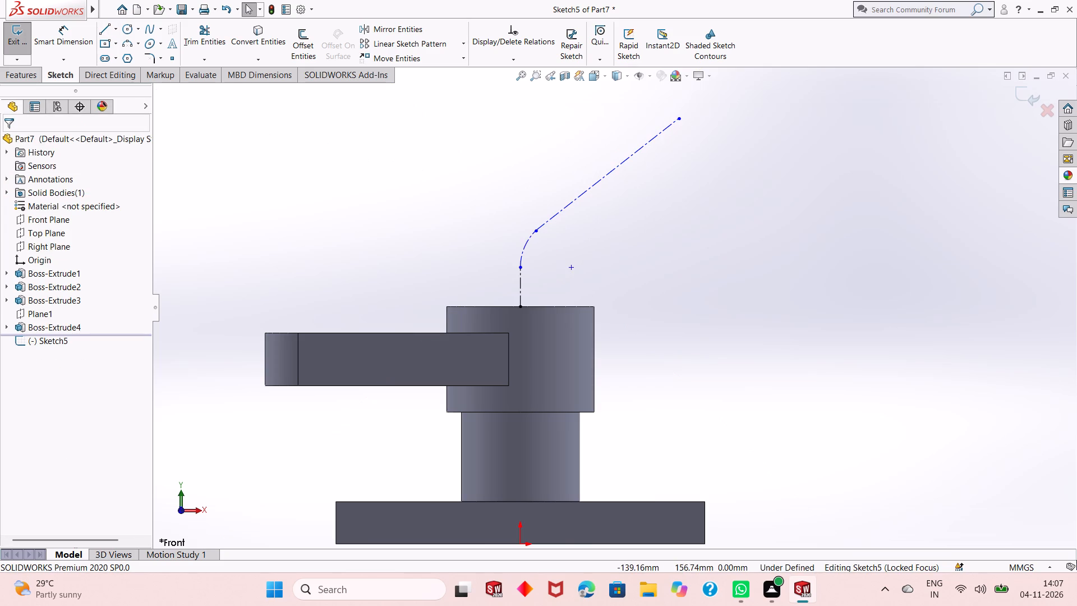
Dimension the arc between the vertical and inclined centerlines with a radius of 32 mm.
click(61, 36)
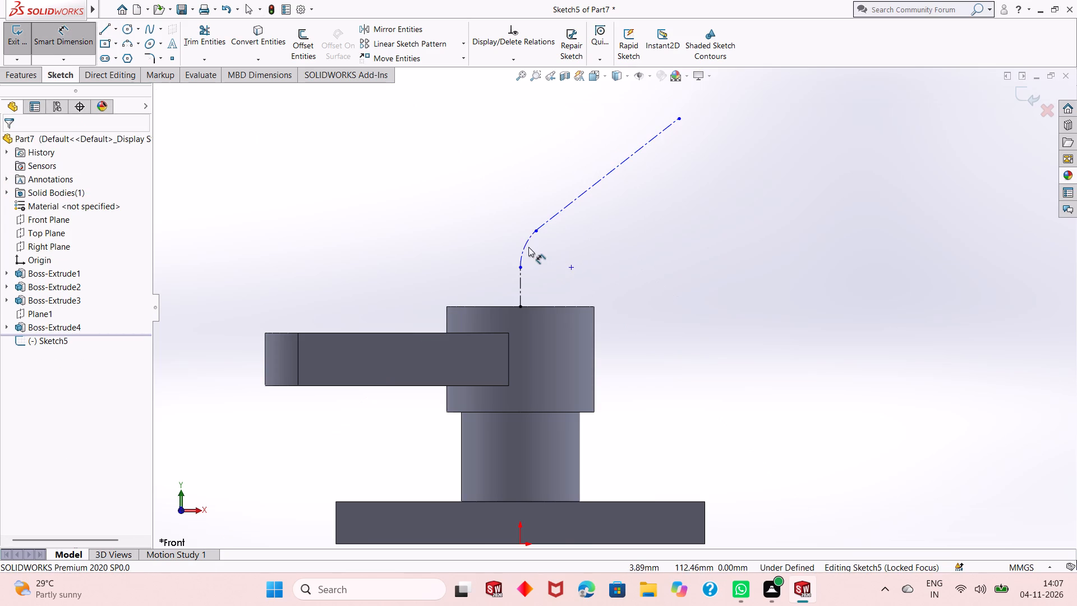
click(524, 245)
click(482, 243)
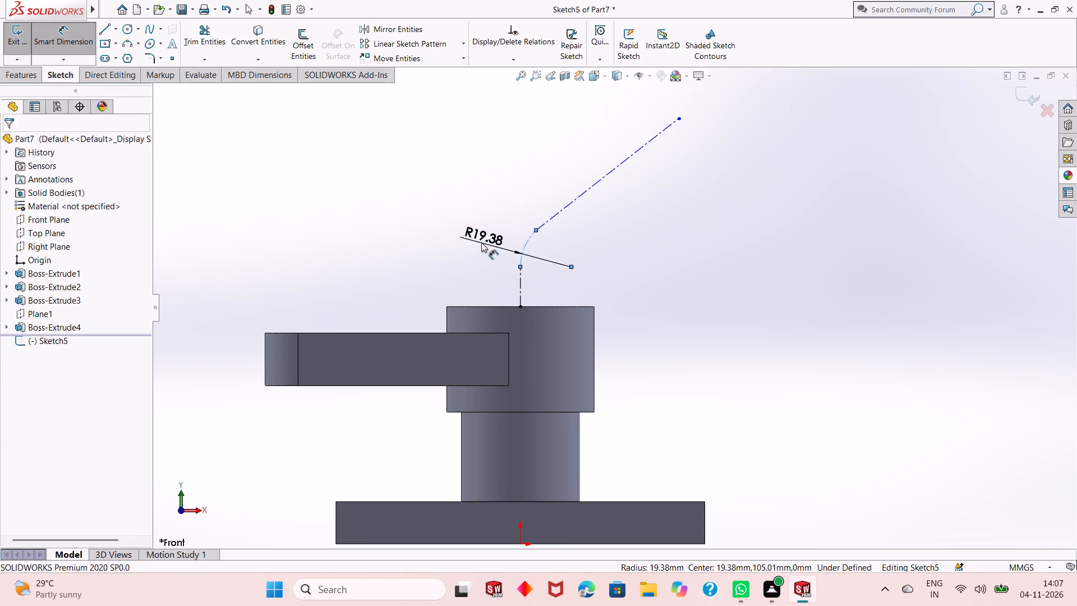
text(32)
key(Return)
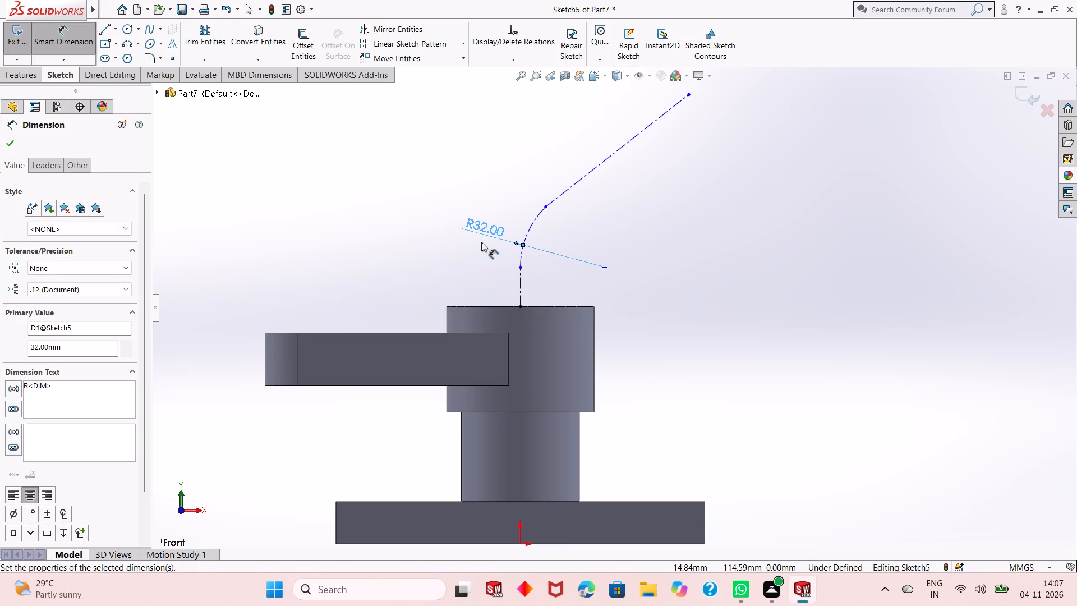
scroll(533, 262, up, 2)
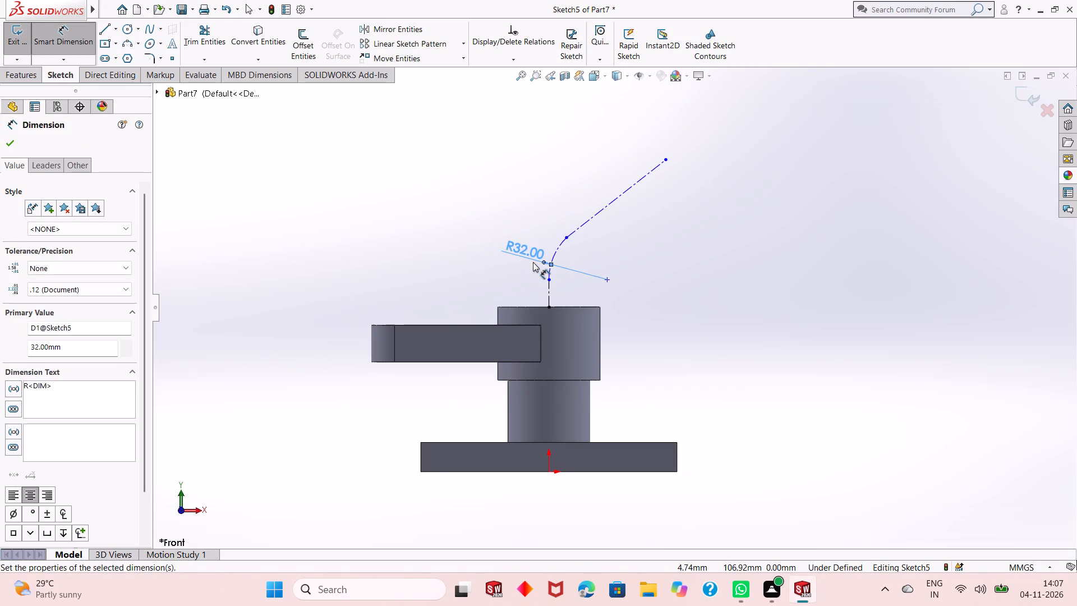
scroll(596, 206, down, 2)
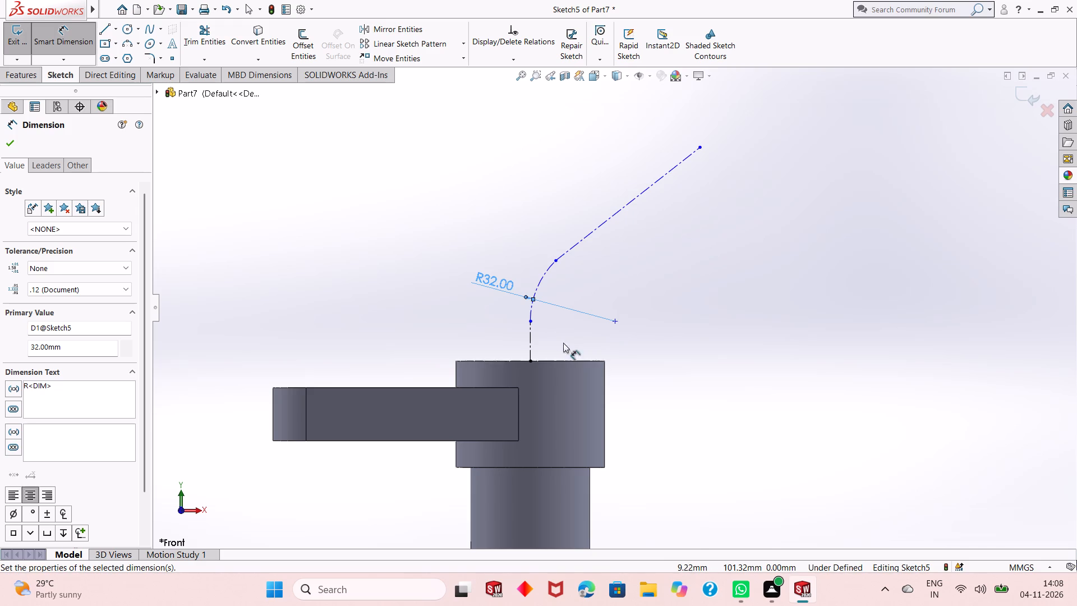
scroll(536, 385, up, 3)
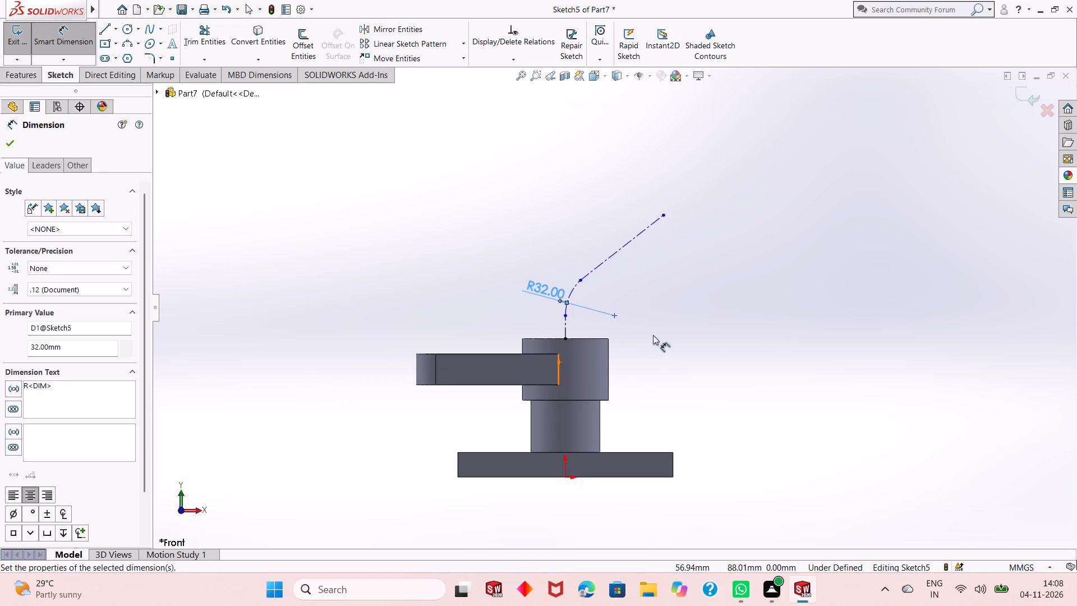
right_click(653, 279)
click(685, 315)
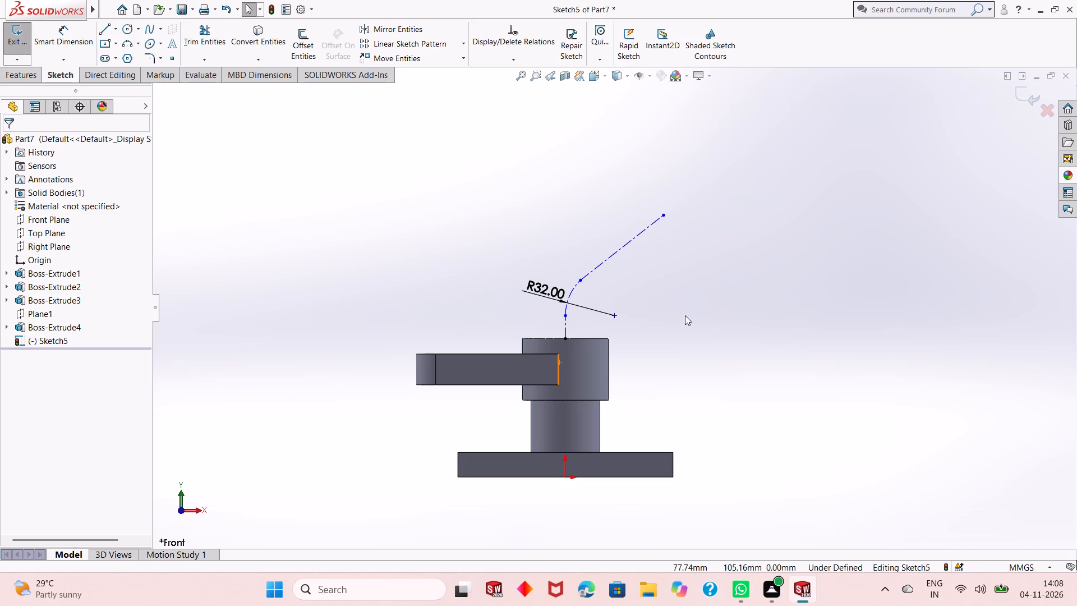
Draw a horizontal centerline about 85 mm long from the origin, extending past the base plate's edge.
click(117, 33)
click(118, 58)
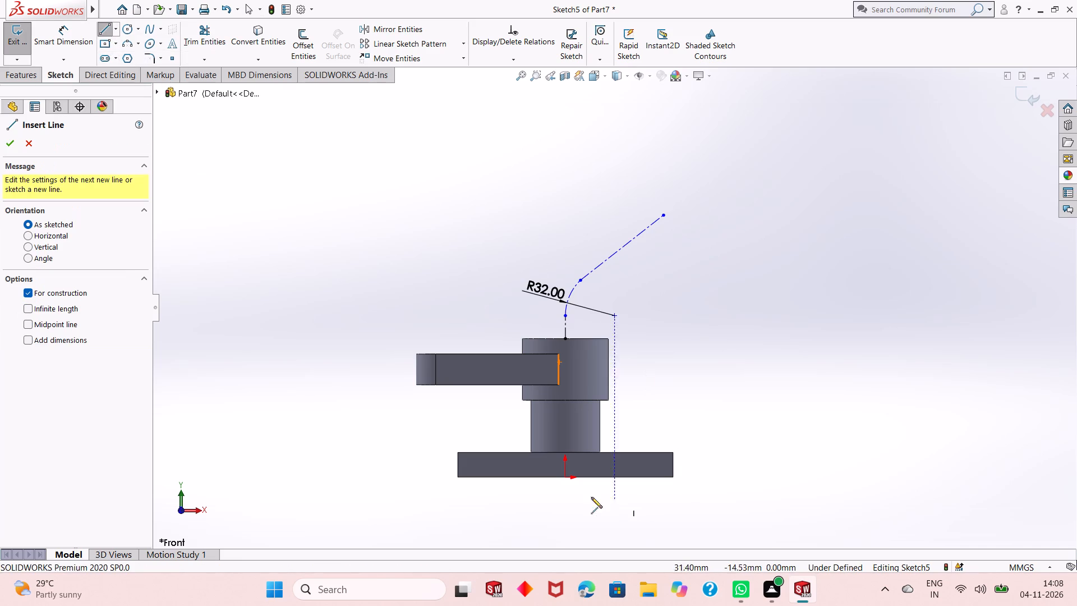
click(568, 480)
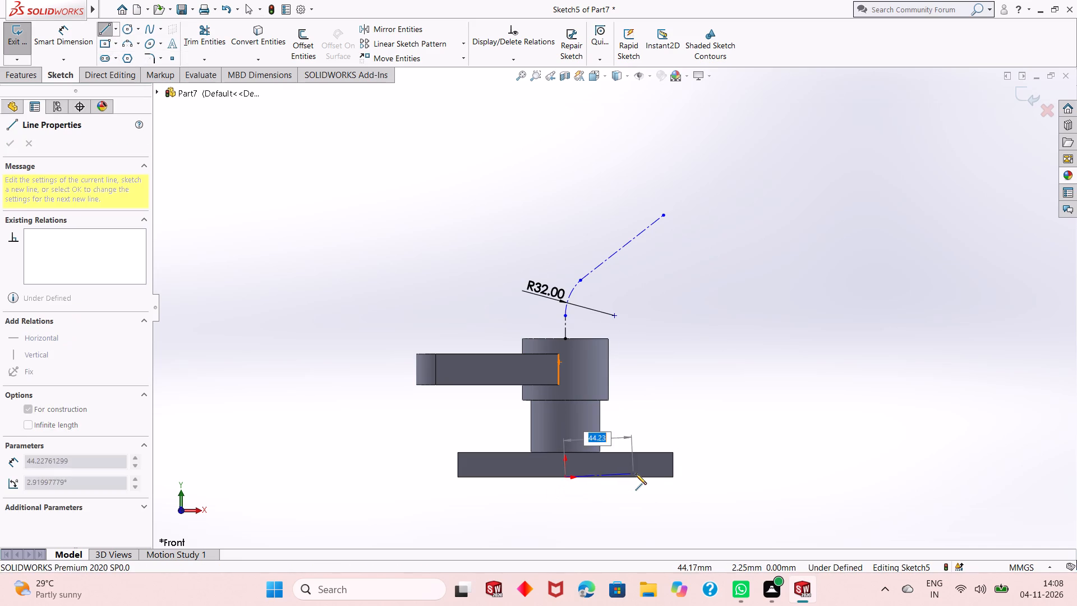
click(697, 478)
right_click(697, 478)
click(714, 470)
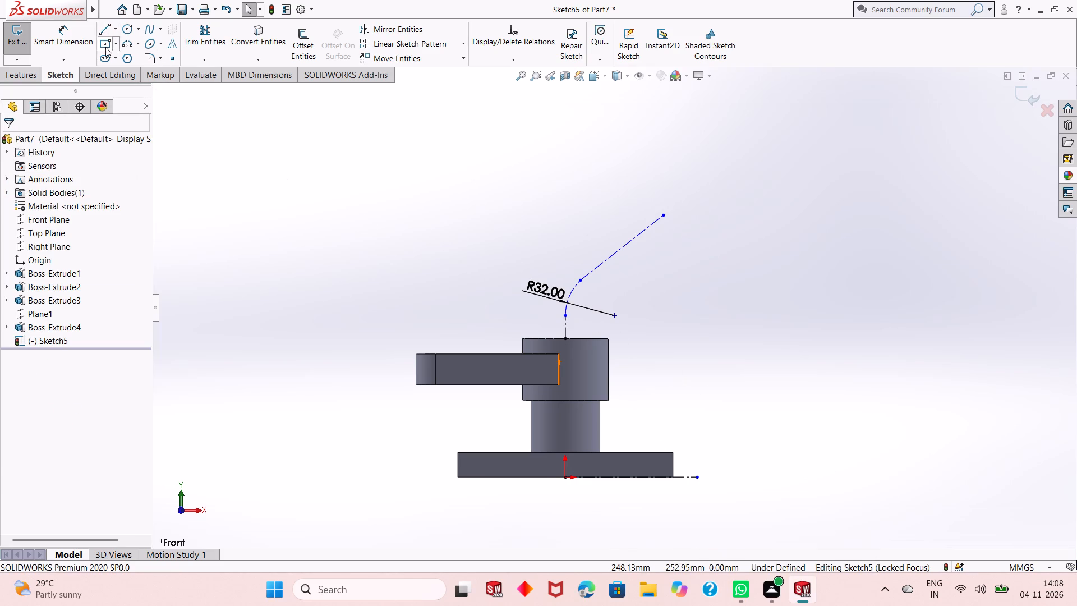
Dimension the angle between the inclined centerline and the horizontal centerline as 38 degrees.
click(74, 48)
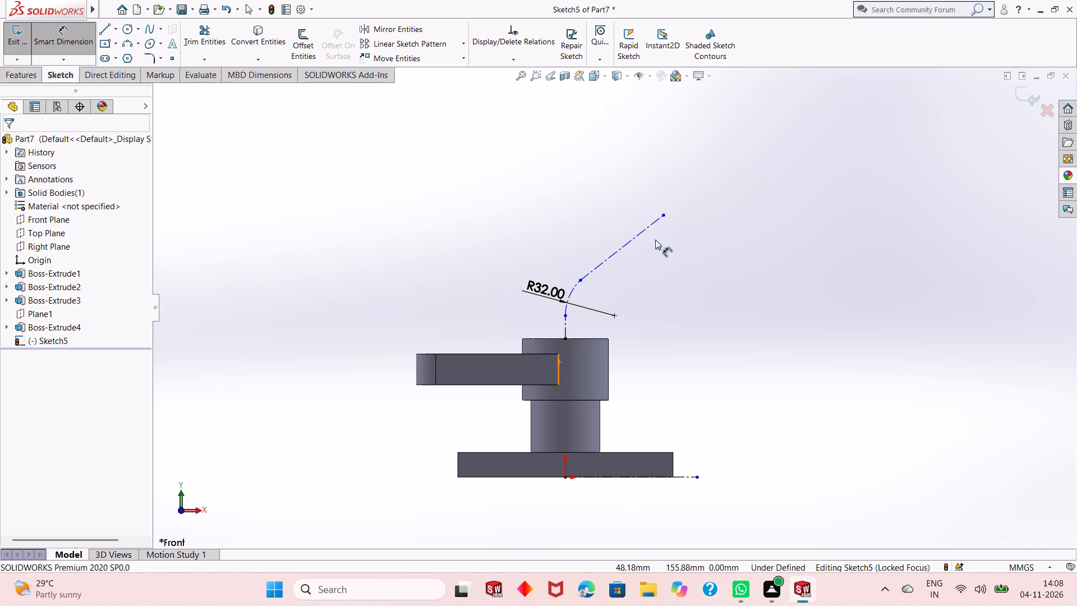
click(622, 248)
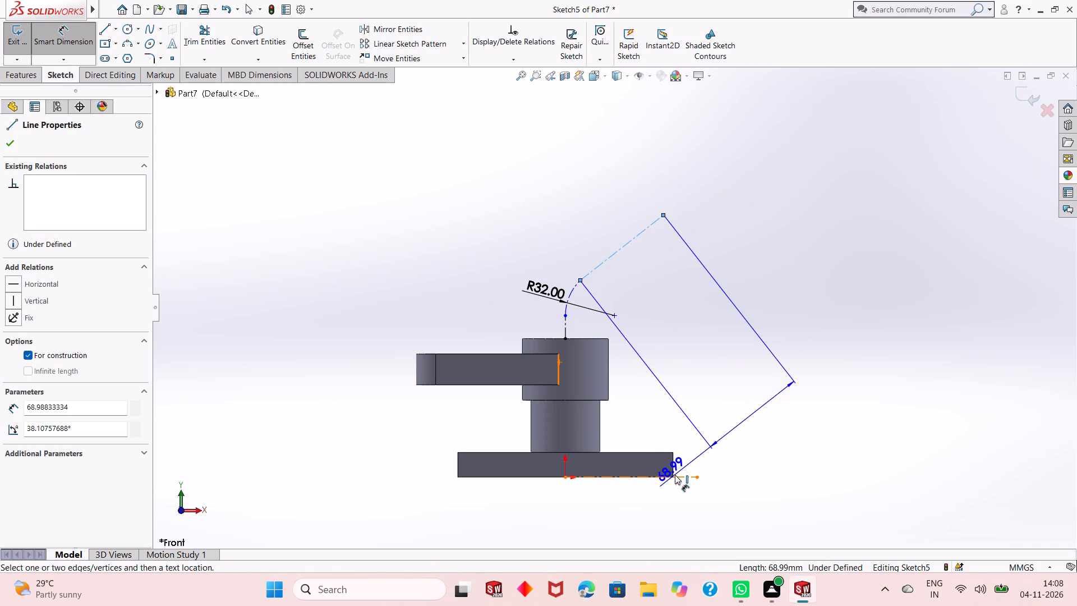
click(685, 475)
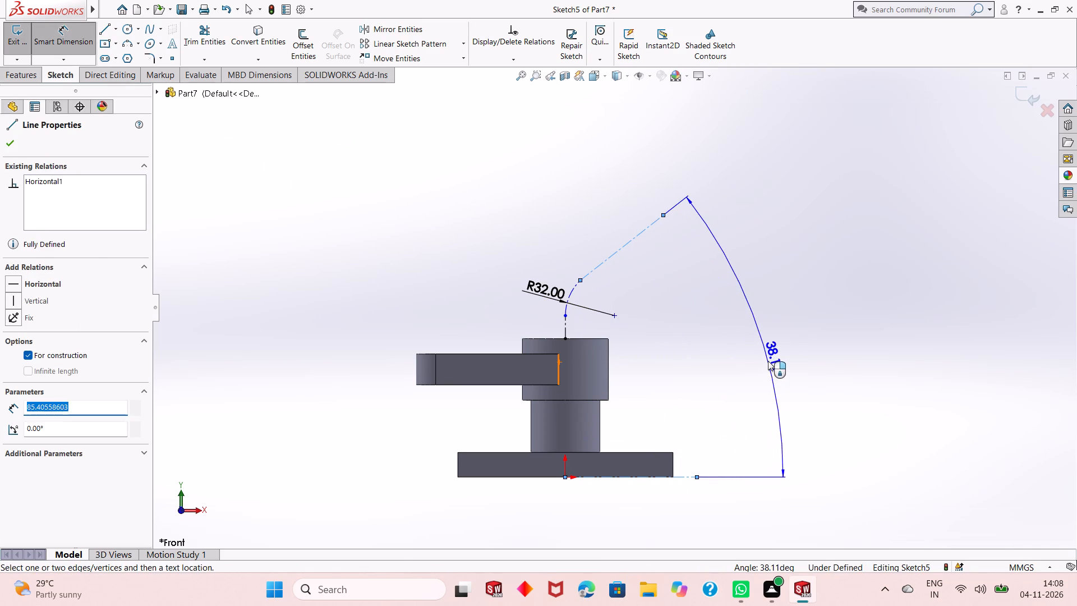
click(768, 361)
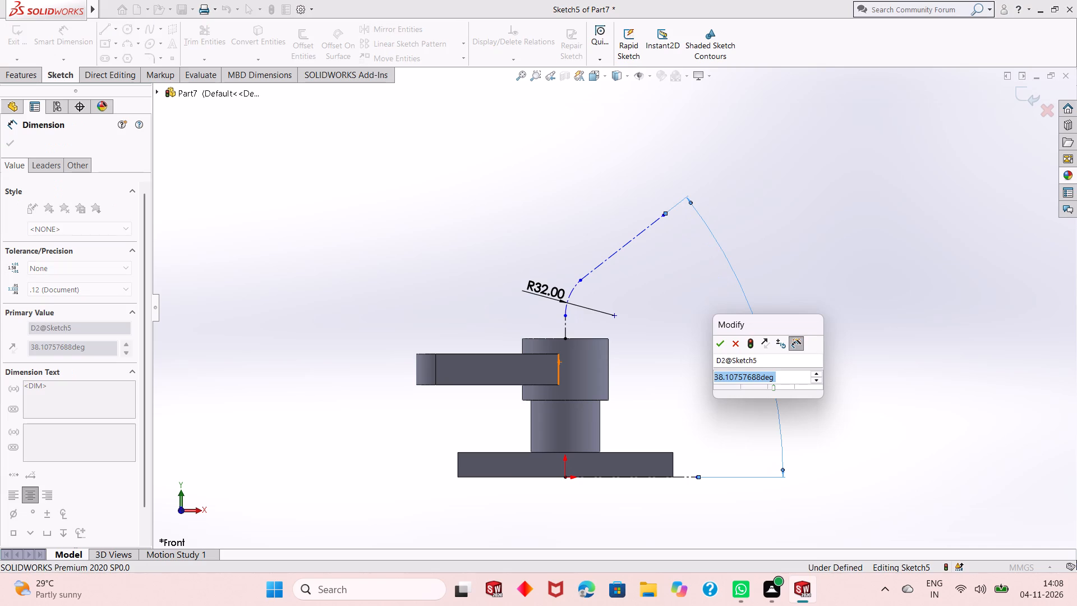
text(38)
key(Return)
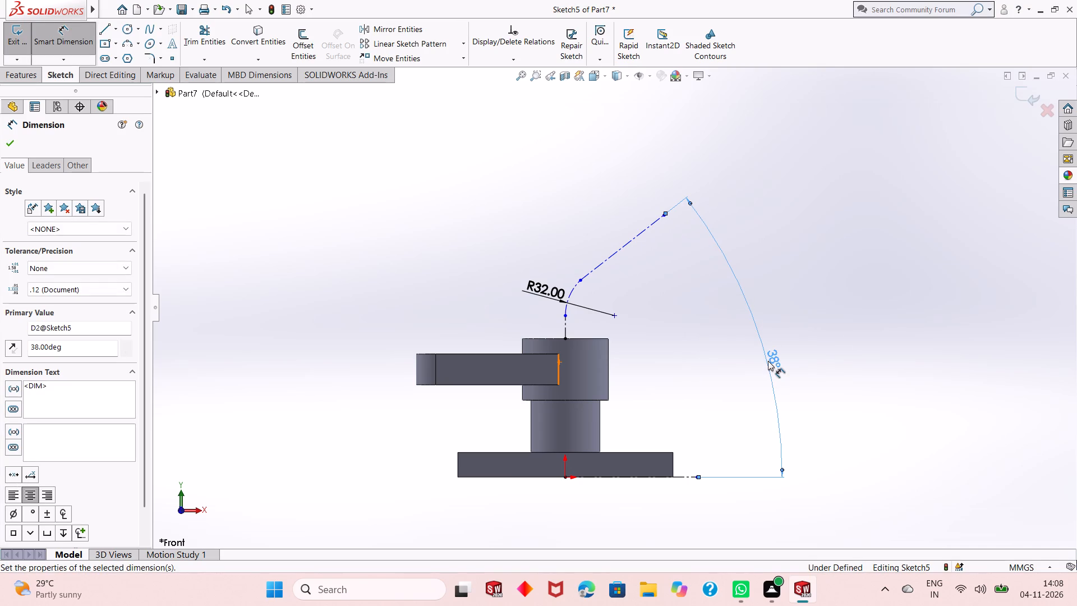
right_click(791, 272)
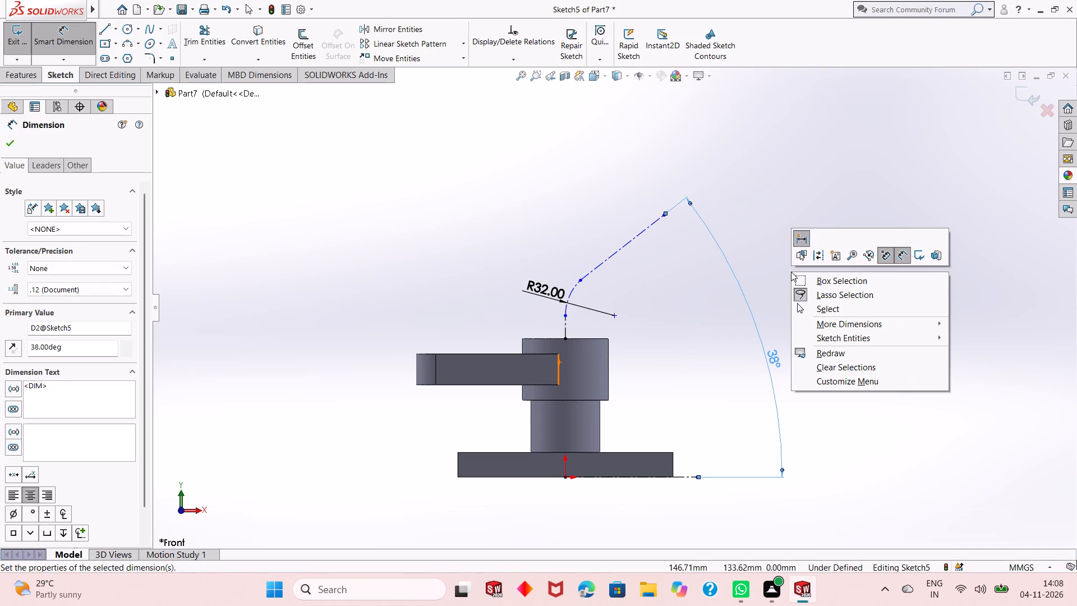
click(806, 311)
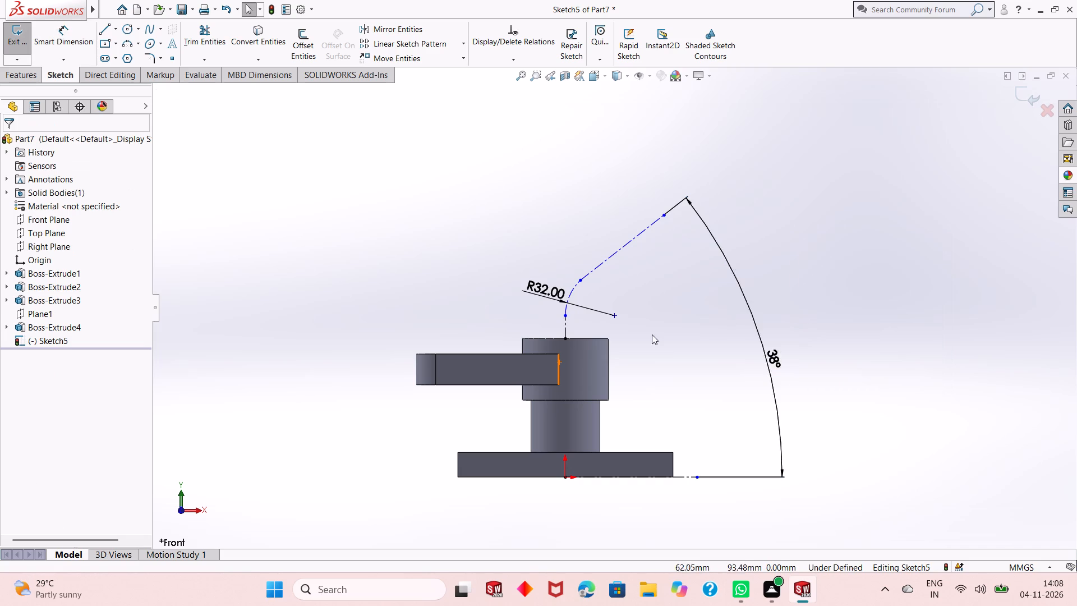
Dimension the aligned distance from the arc's midpoint to the inclined centerline's upper endpoint as 72 mm.
scroll(624, 288, down, 1)
scroll(598, 356, up, 1)
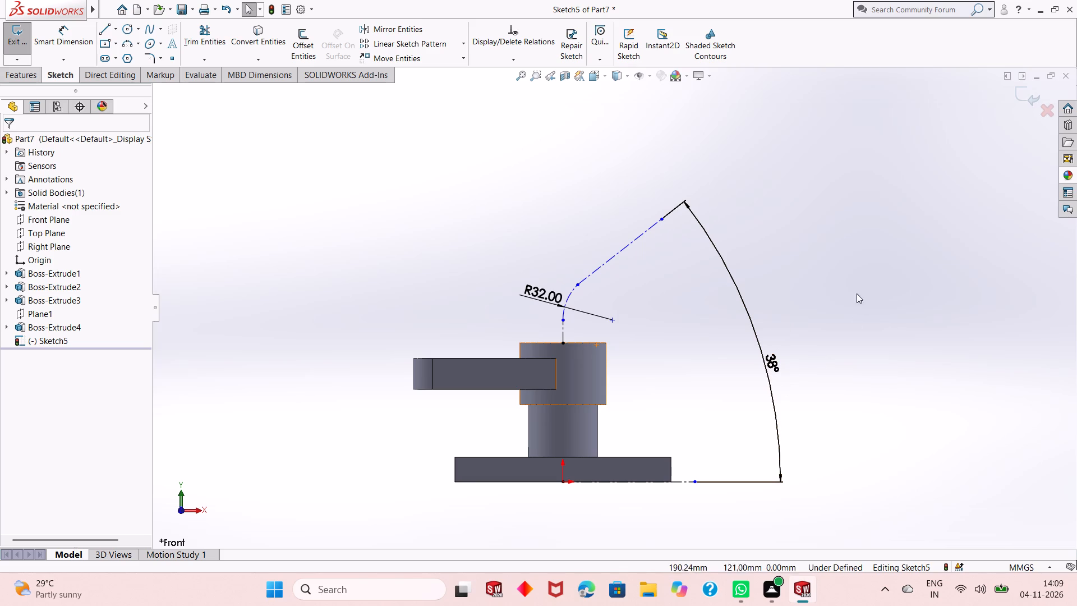
click(73, 39)
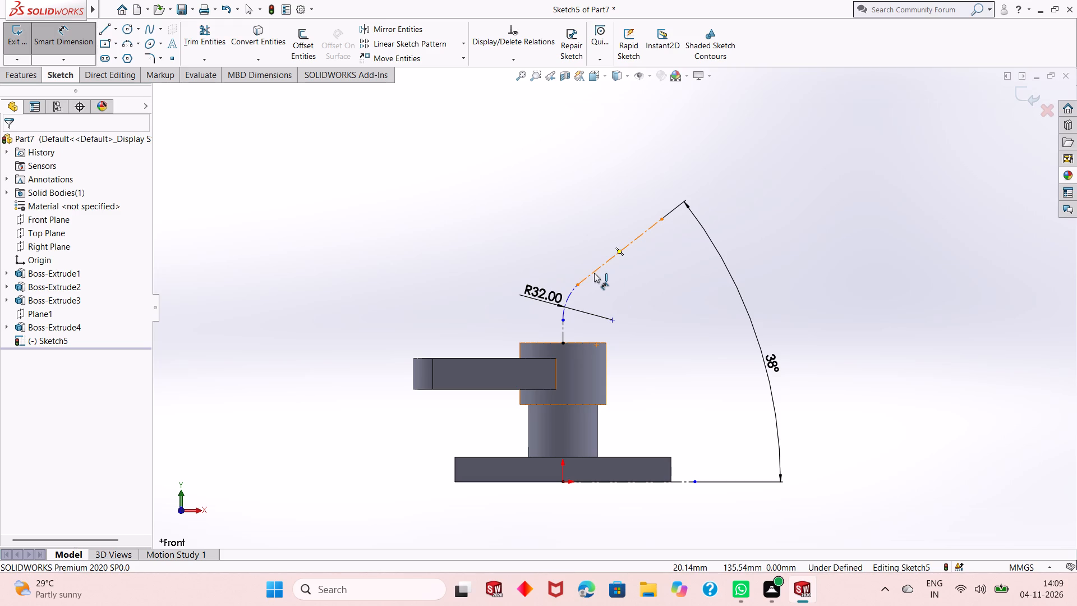
scroll(589, 256, down, 1)
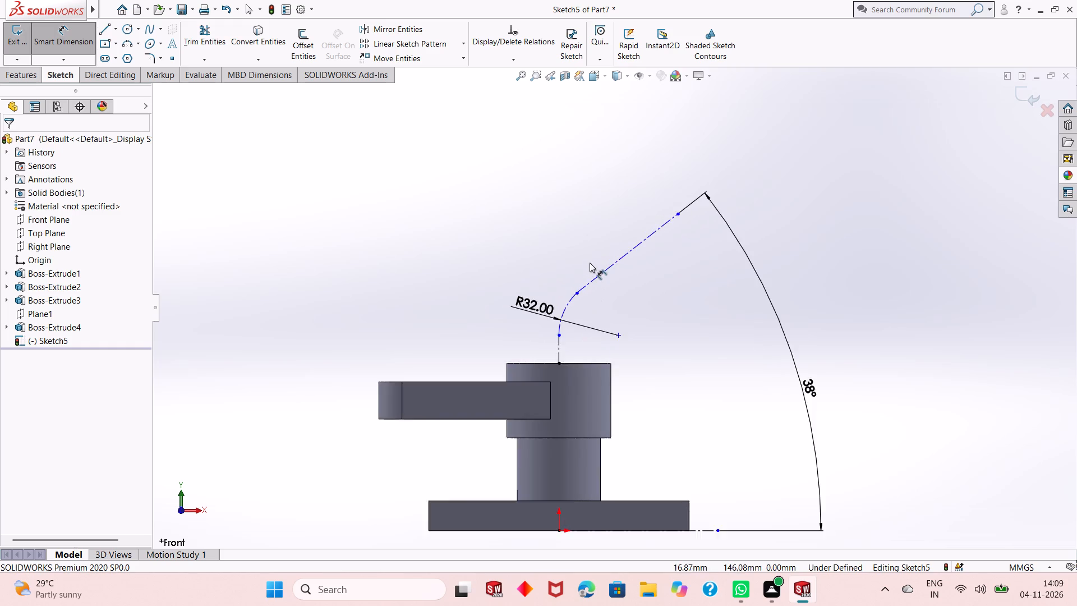
scroll(590, 263, down, 2)
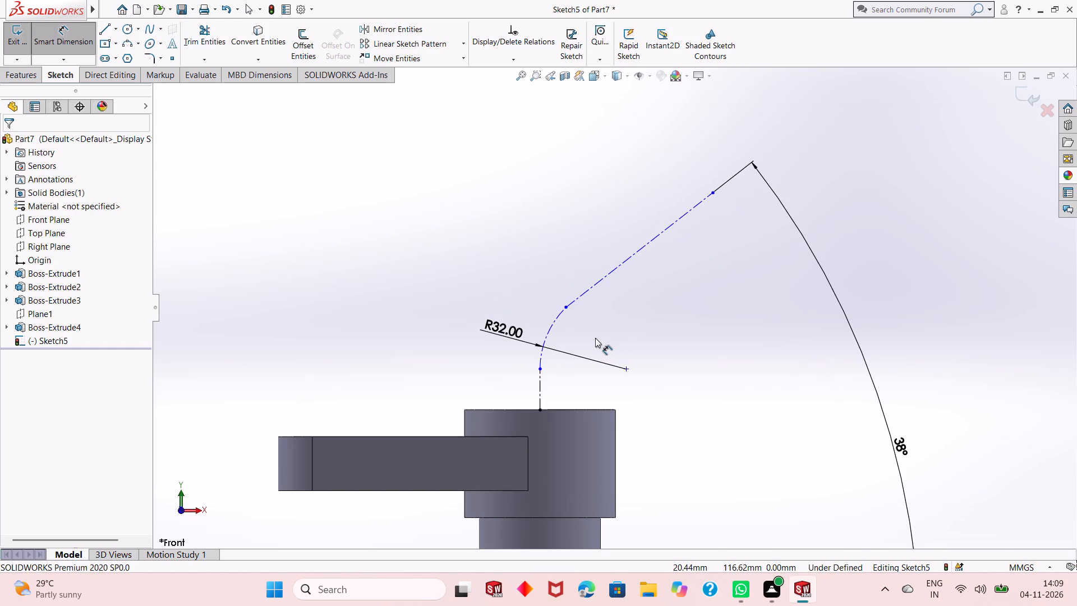
scroll(595, 338, down, 1)
scroll(595, 338, up, 1)
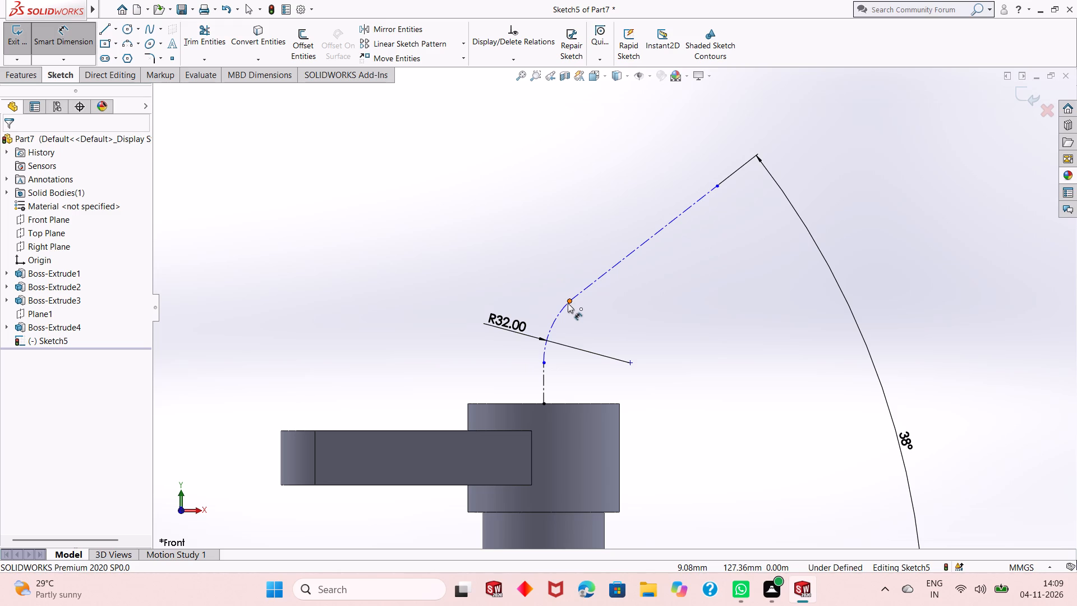
click(551, 330)
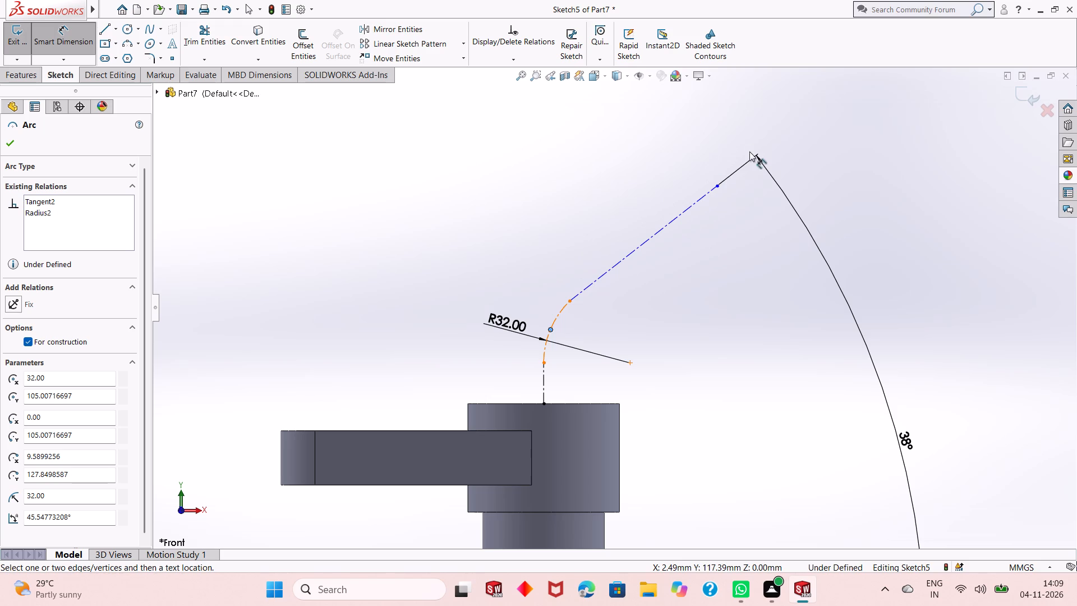
click(716, 185)
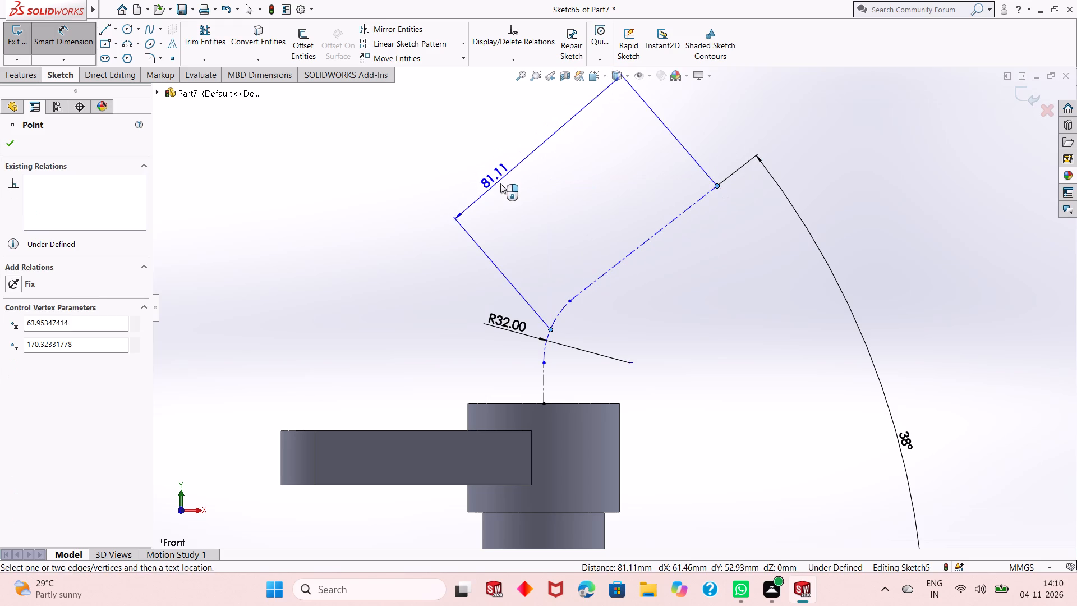
click(527, 176)
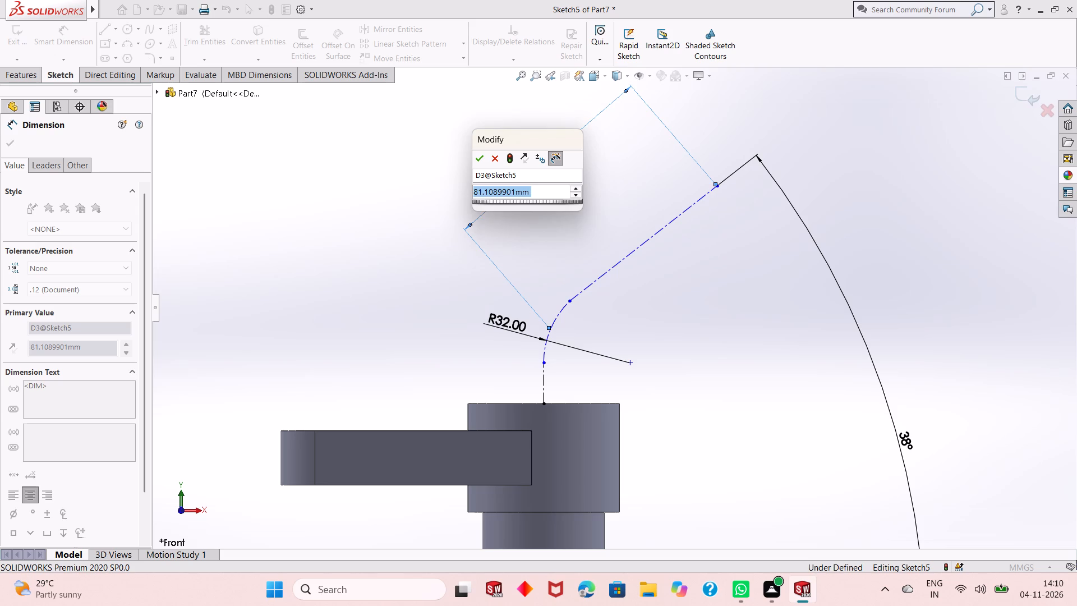
text(72)
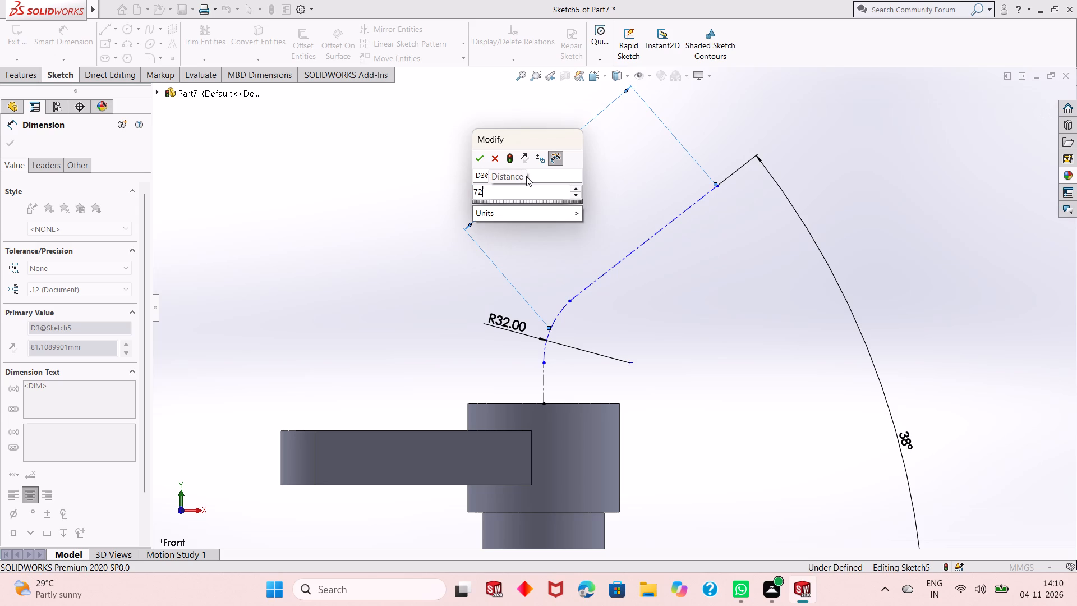
key(Return)
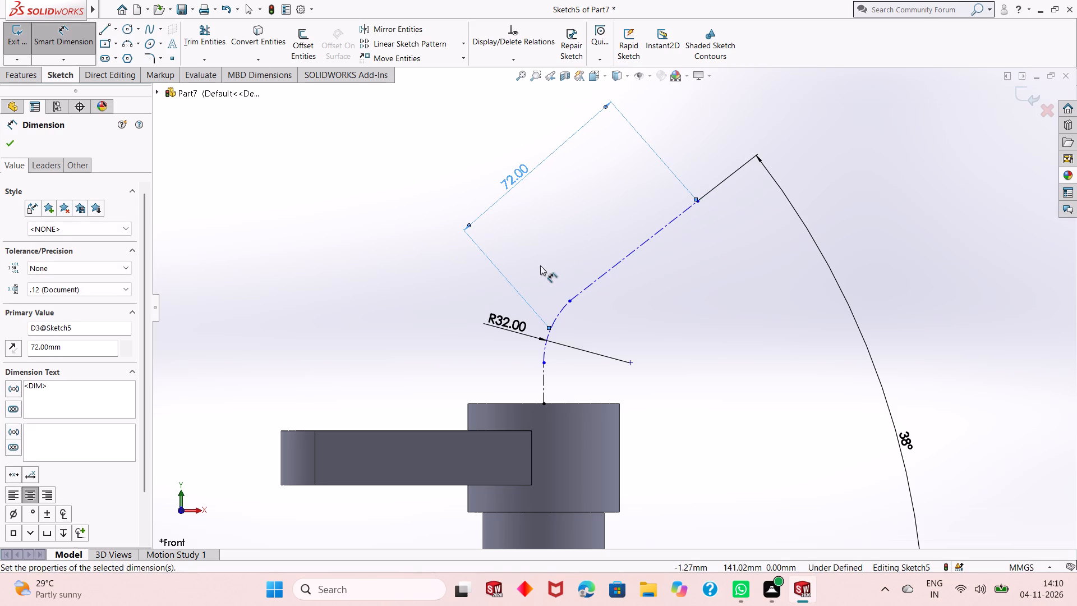
Dimension the length of the vertical centerline above the upper cylinder as 10 mm.
click(546, 381)
click(655, 365)
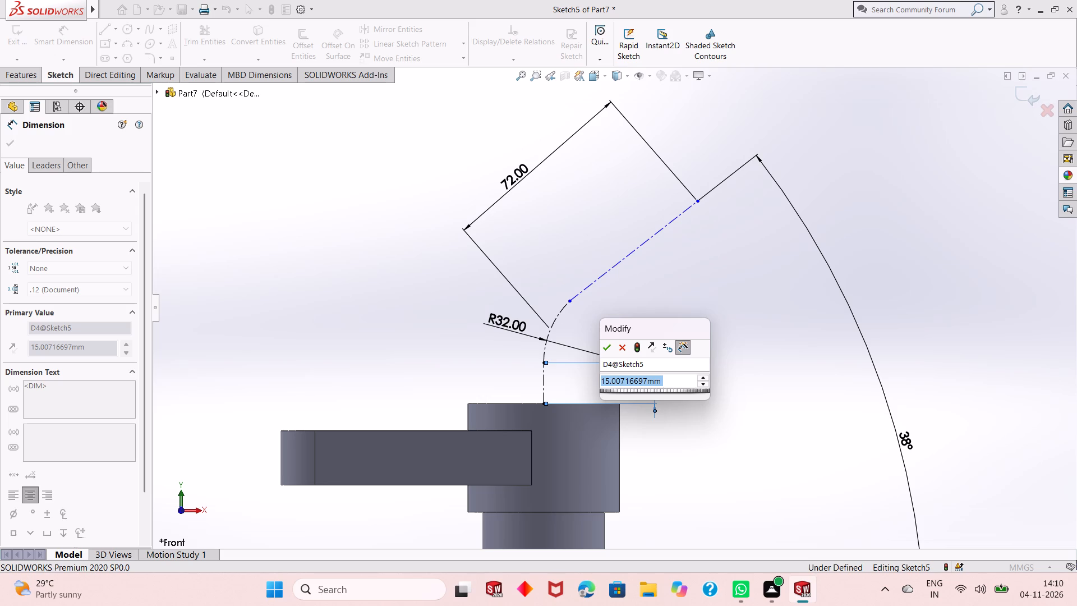
text(10)
key(Return)
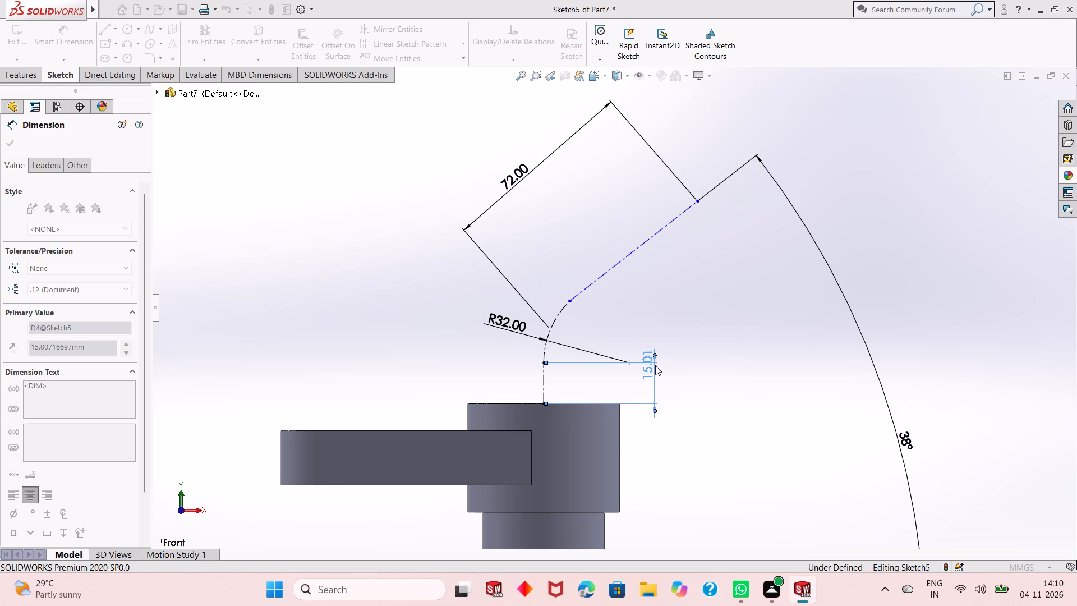
Set the vertical centerline's length to 15 mm and finish dimensioning.
scroll(559, 381, down, 2)
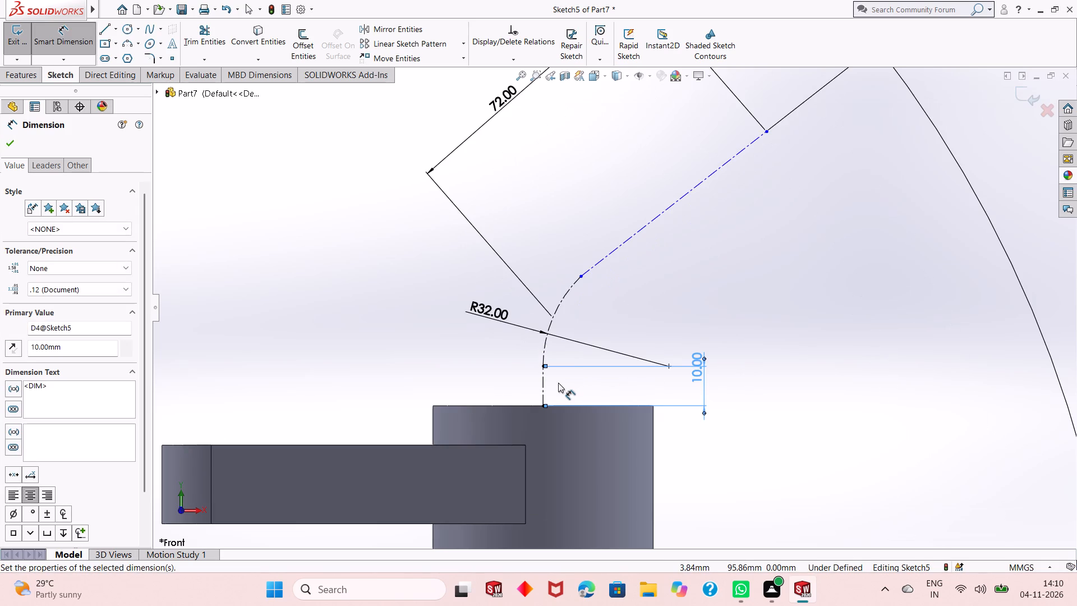
double_click(697, 377)
key(1)
key(5)
key(Return)
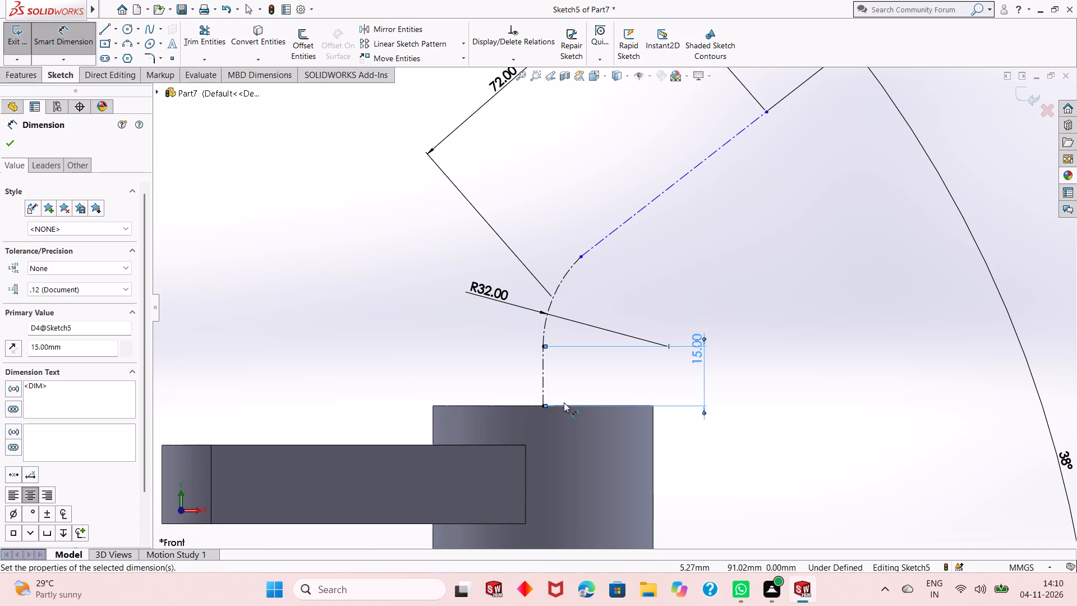
scroll(562, 403, up, 1)
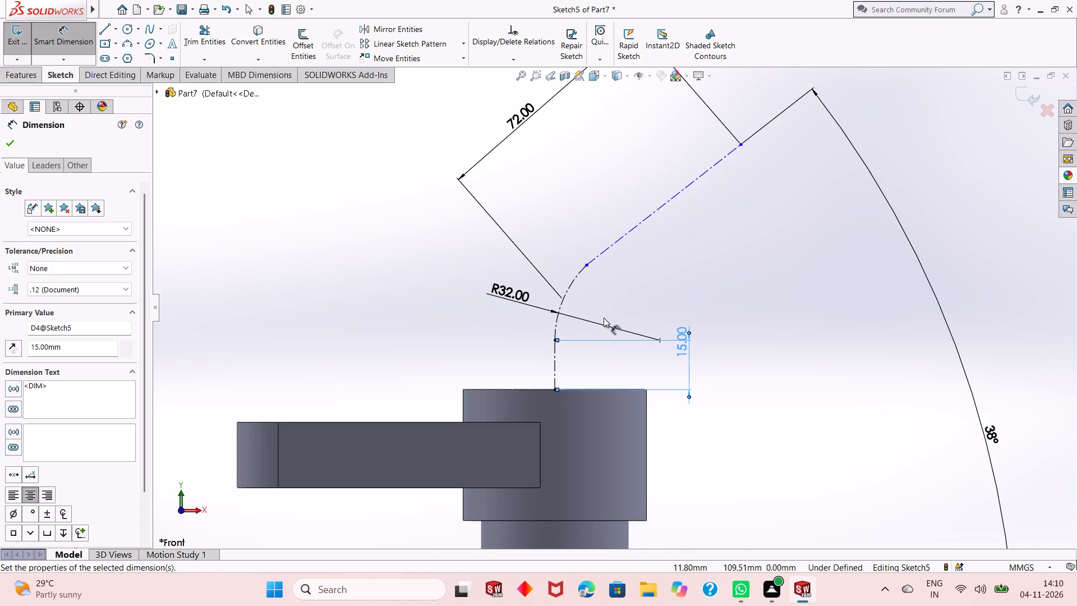
scroll(678, 290, up, 1)
right_click(780, 256)
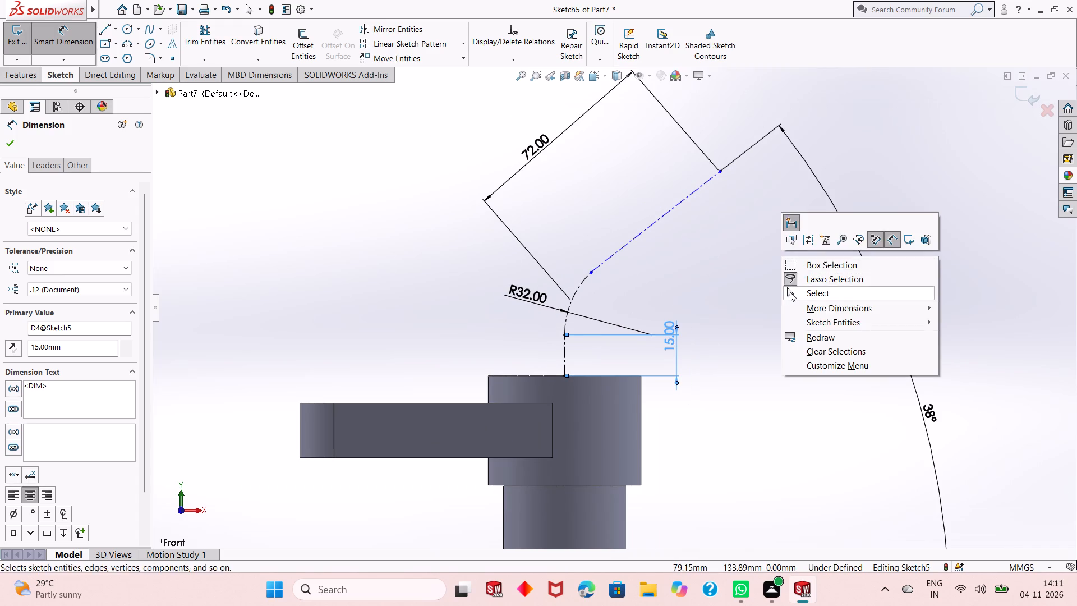
click(790, 292)
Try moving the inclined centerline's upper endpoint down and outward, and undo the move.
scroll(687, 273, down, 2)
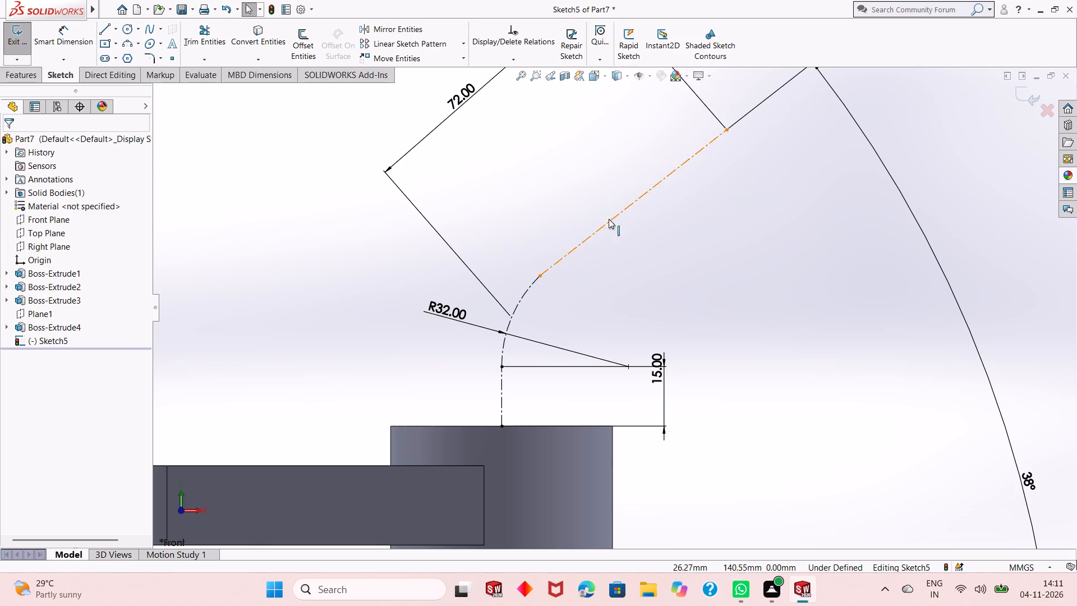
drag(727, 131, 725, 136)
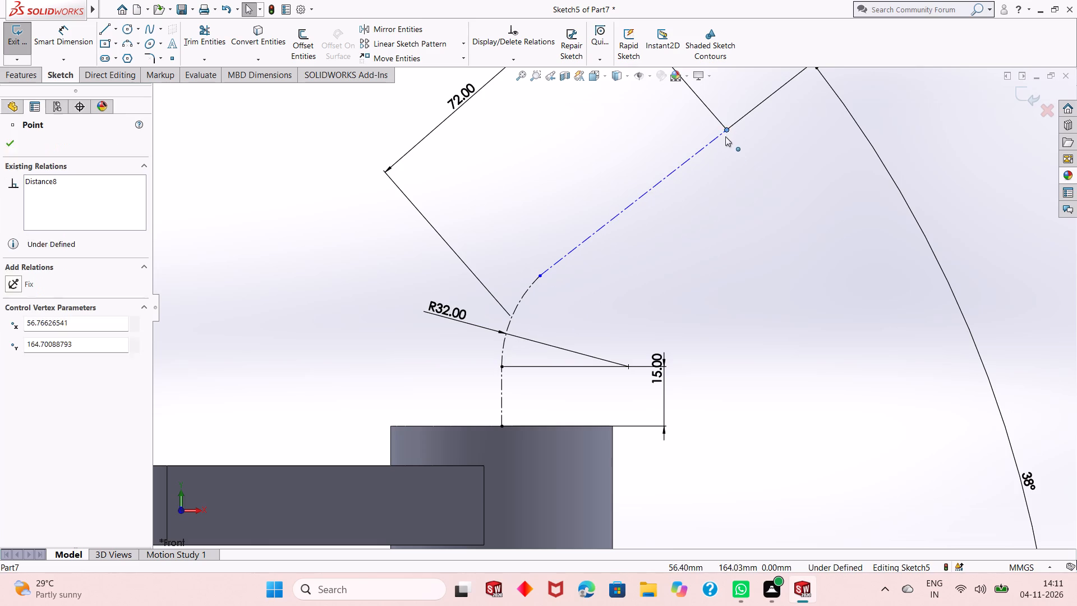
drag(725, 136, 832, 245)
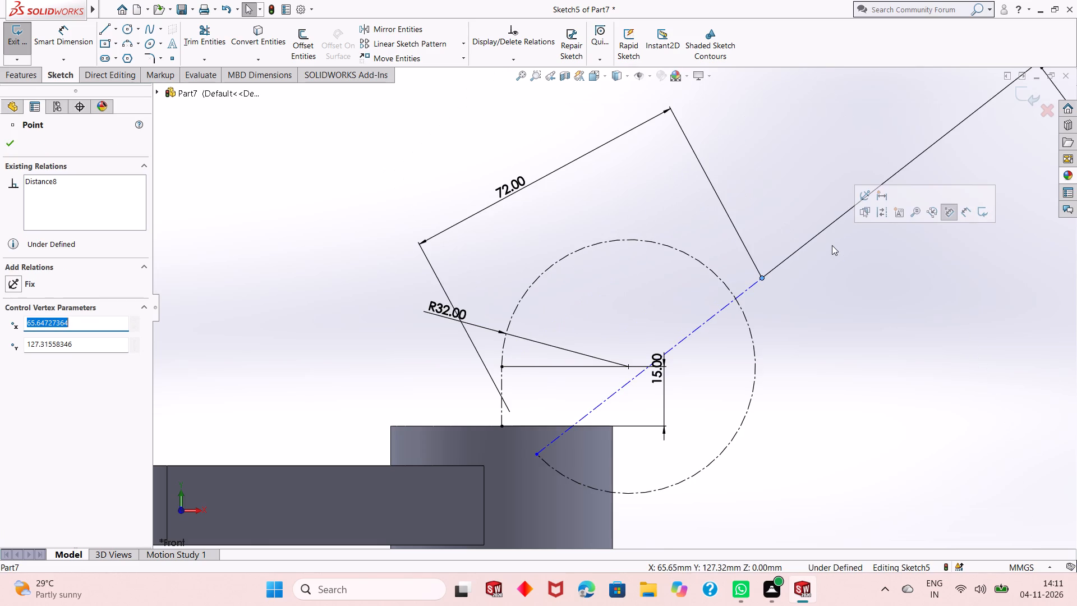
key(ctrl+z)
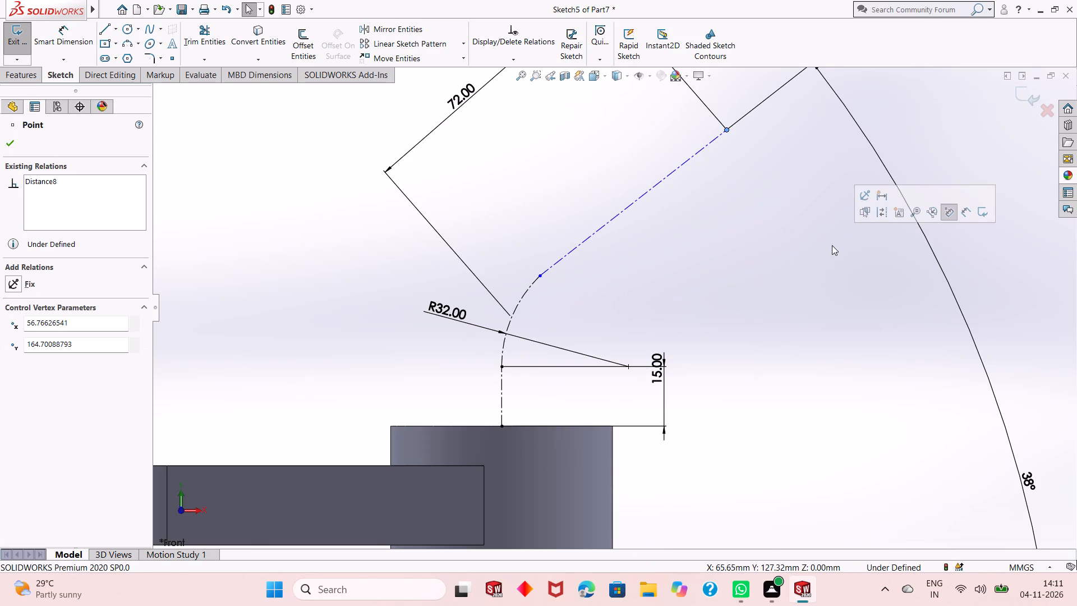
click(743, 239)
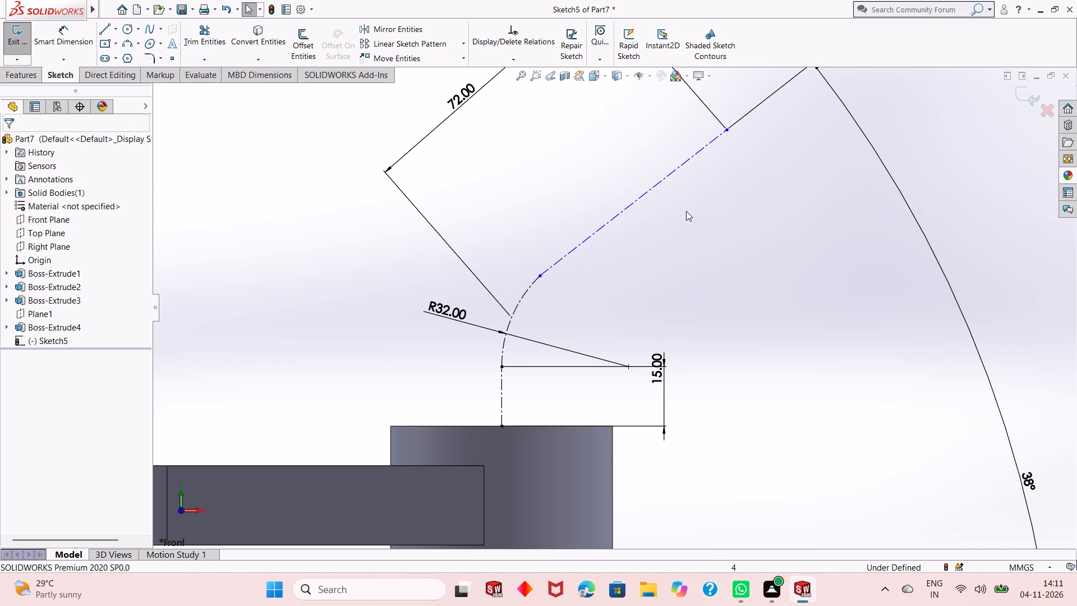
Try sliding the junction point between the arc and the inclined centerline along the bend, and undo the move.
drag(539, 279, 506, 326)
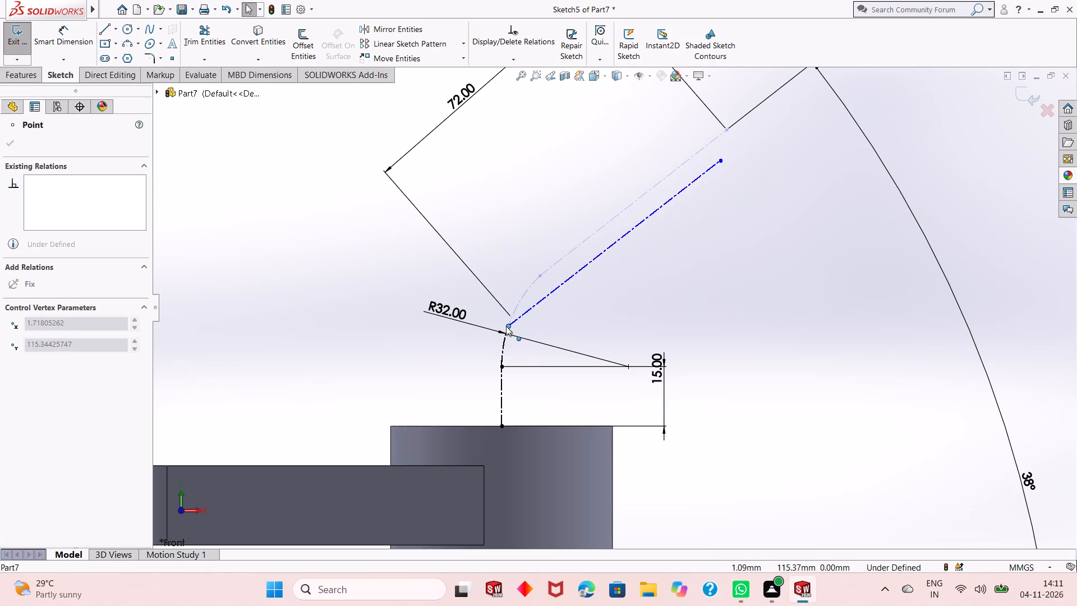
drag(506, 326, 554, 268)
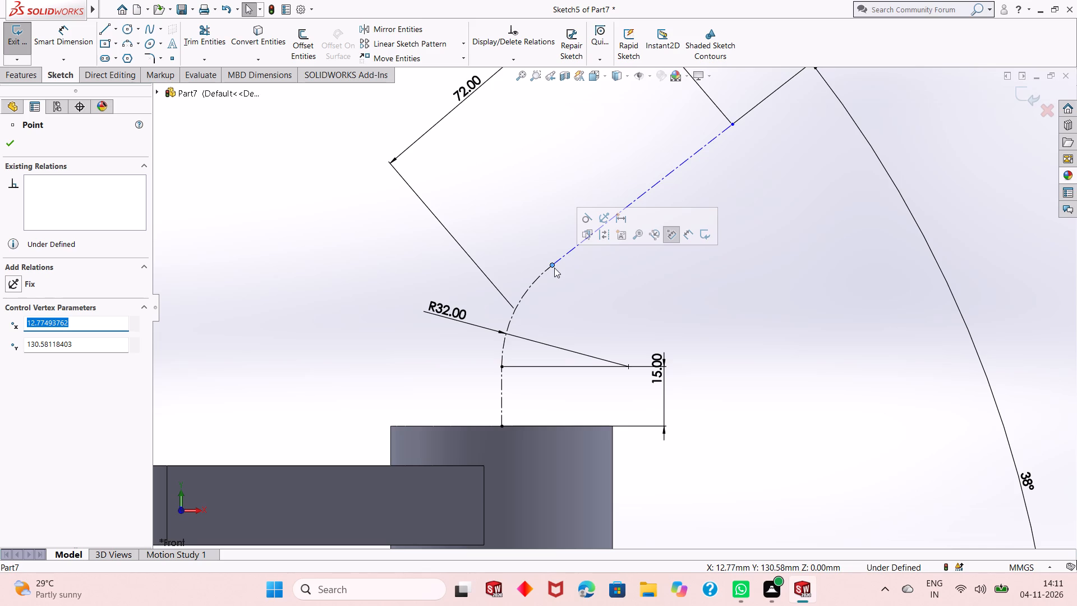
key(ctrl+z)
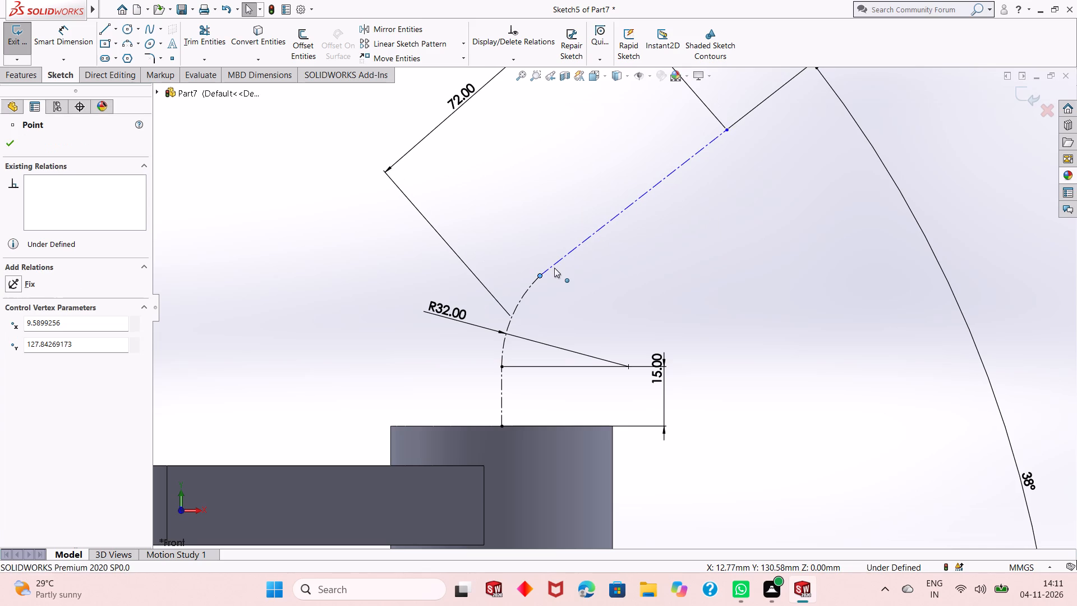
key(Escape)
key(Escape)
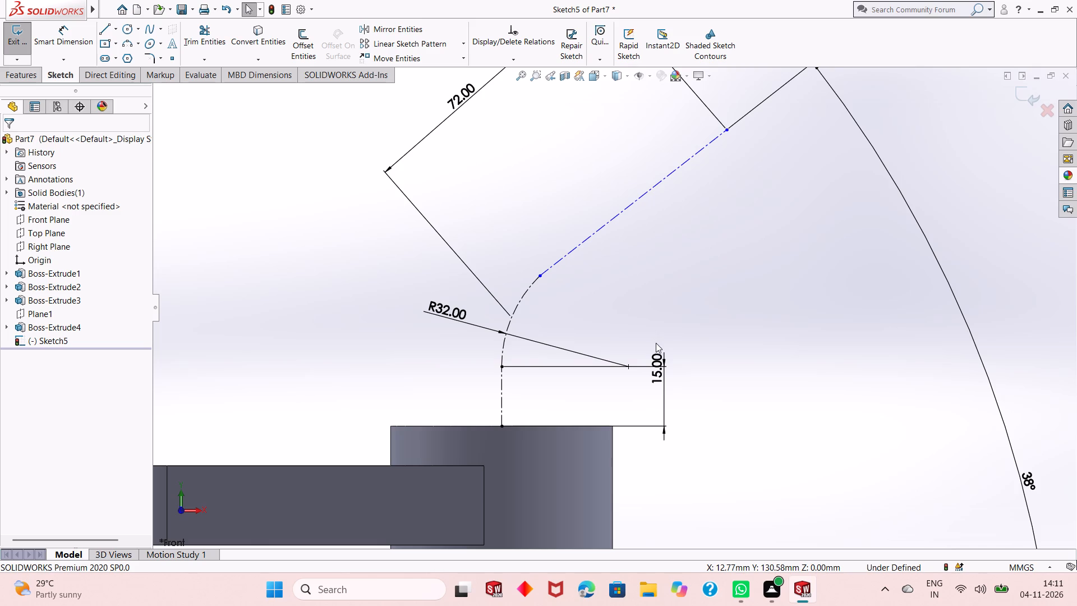
Examine the junction between the R32 arc and the inclined centerline and the dimensions around it.
scroll(549, 281, down, 2)
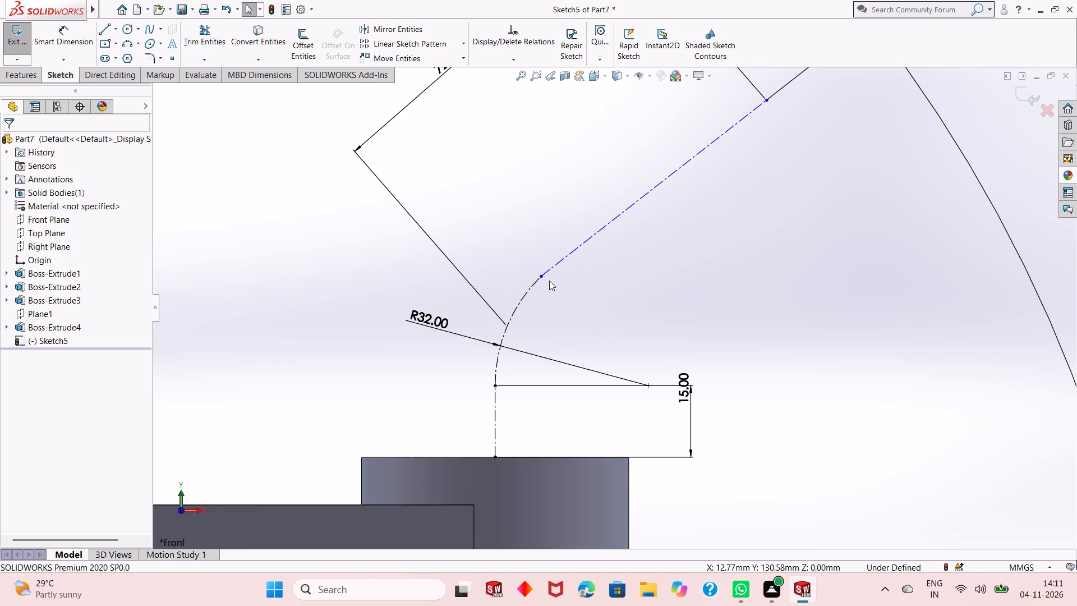
scroll(556, 299, up, 4)
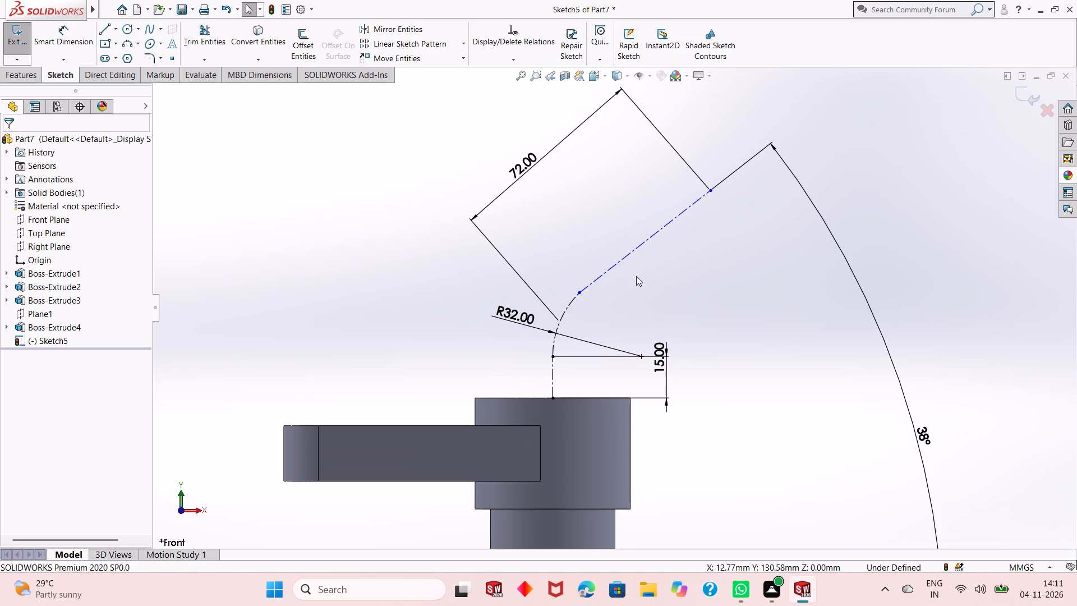
scroll(673, 251, down, 2)
scroll(597, 276, down, 2)
scroll(516, 345, down, 1)
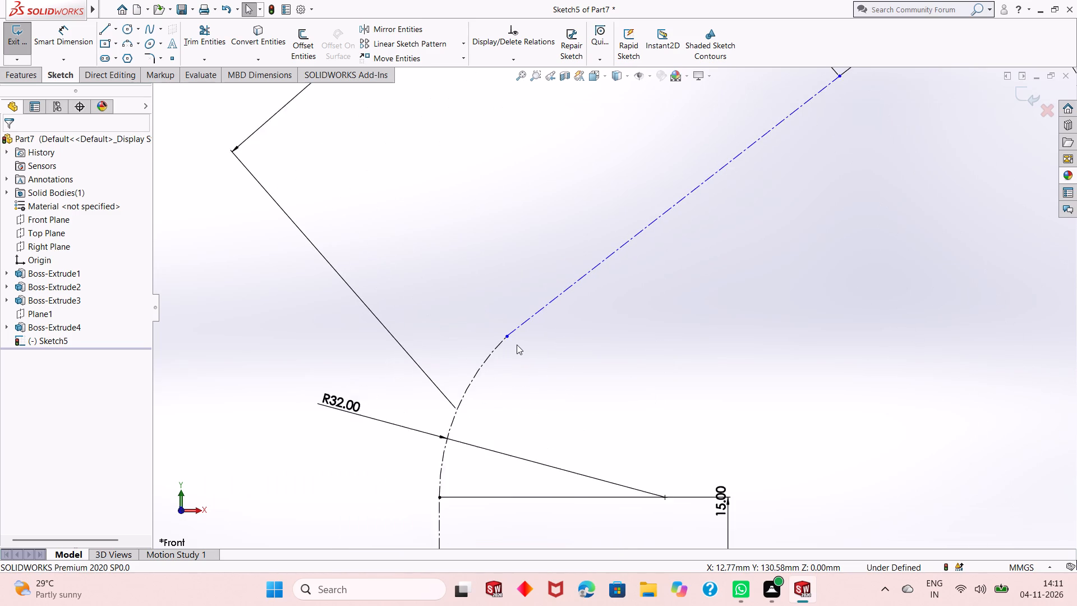
scroll(517, 345, down, 1)
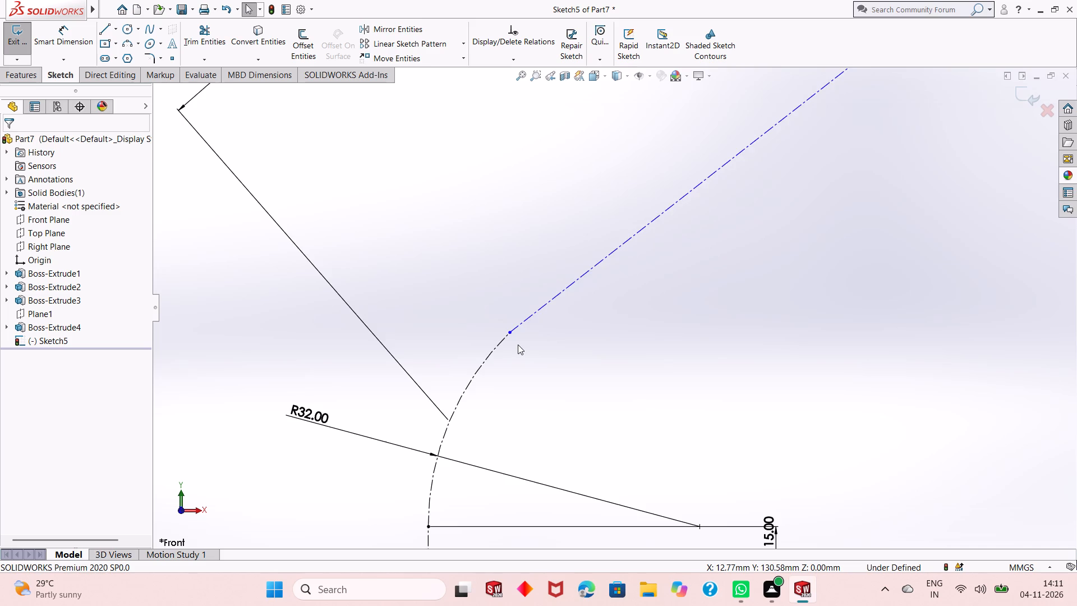
scroll(518, 345, up, 4)
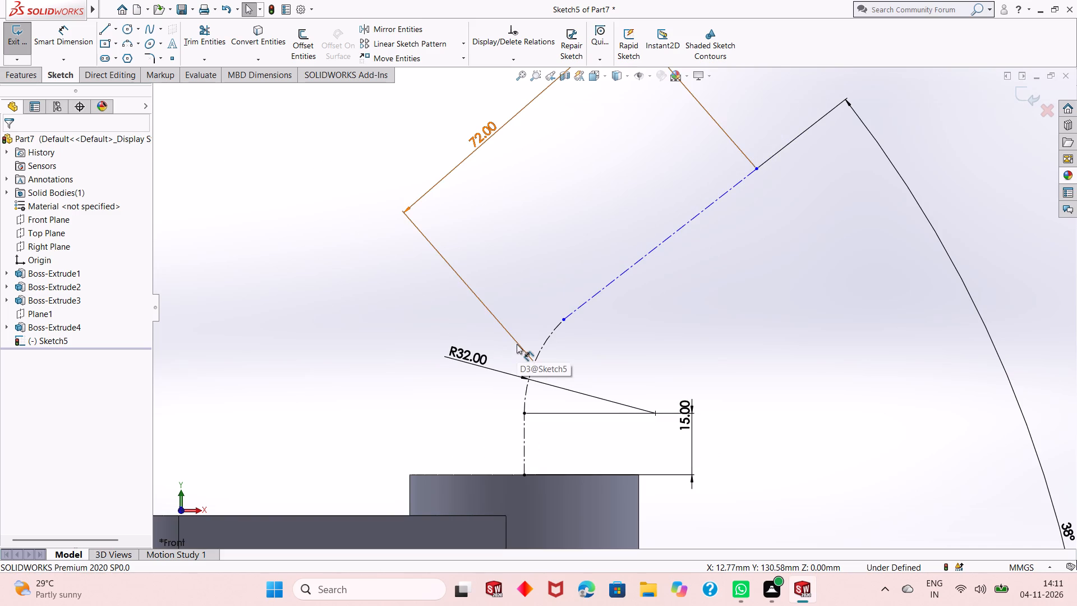
scroll(517, 347, up, 1)
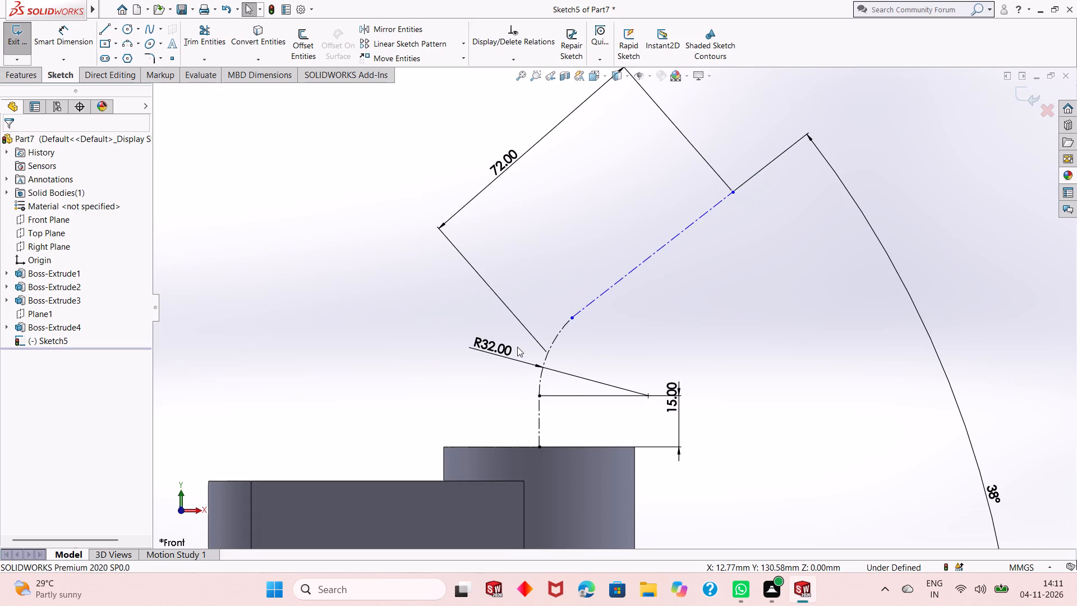
scroll(517, 347, up, 1)
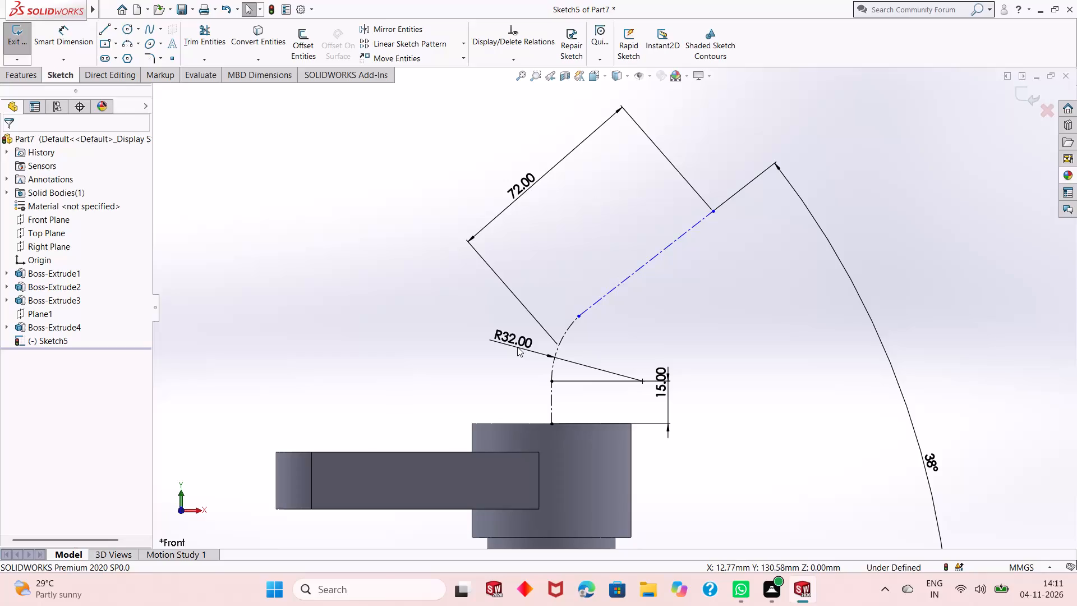
scroll(517, 347, up, 1)
scroll(645, 272, down, 1)
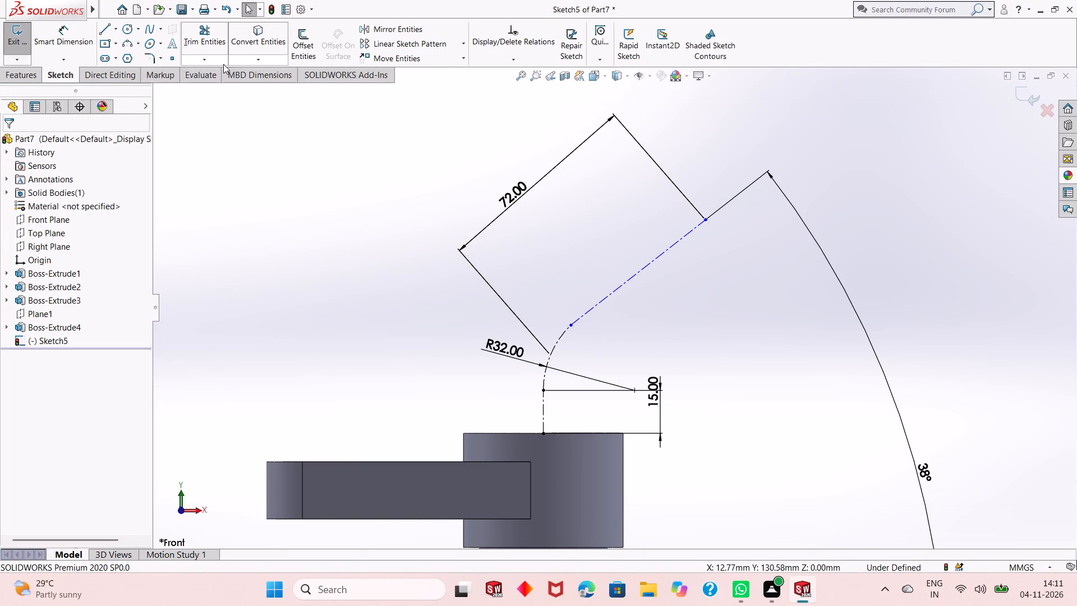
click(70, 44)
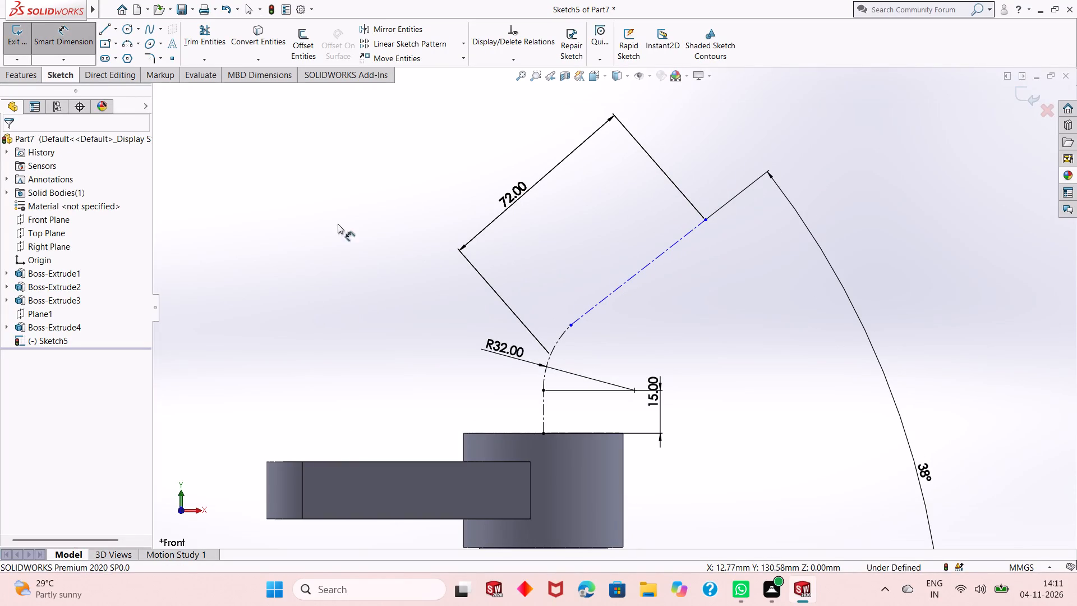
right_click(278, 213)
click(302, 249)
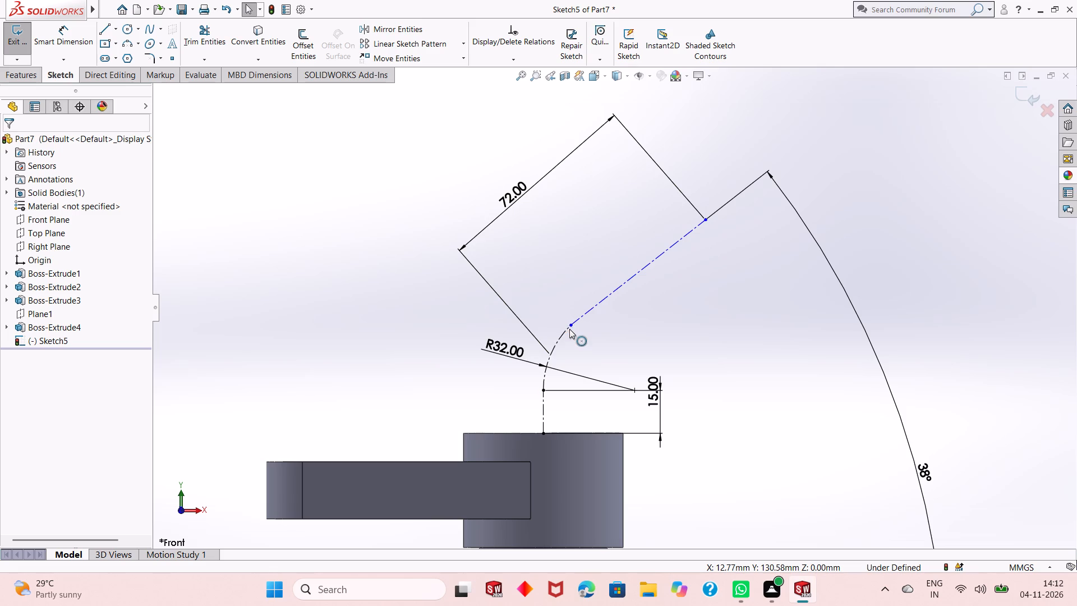
Add a Fix relation to the junction point between the arc and the inclined centerline.
click(570, 325)
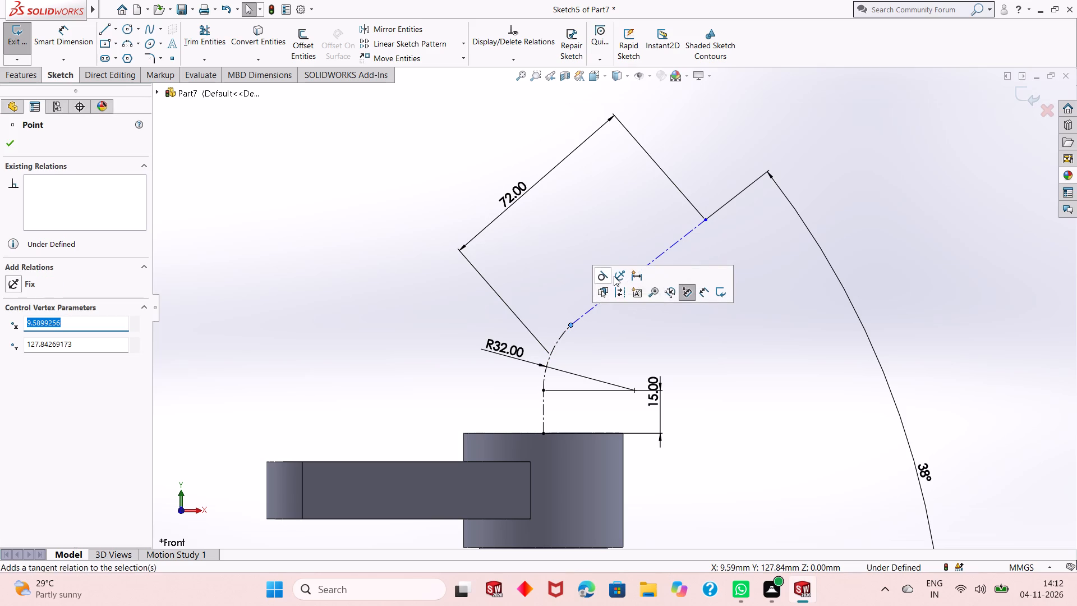
click(614, 276)
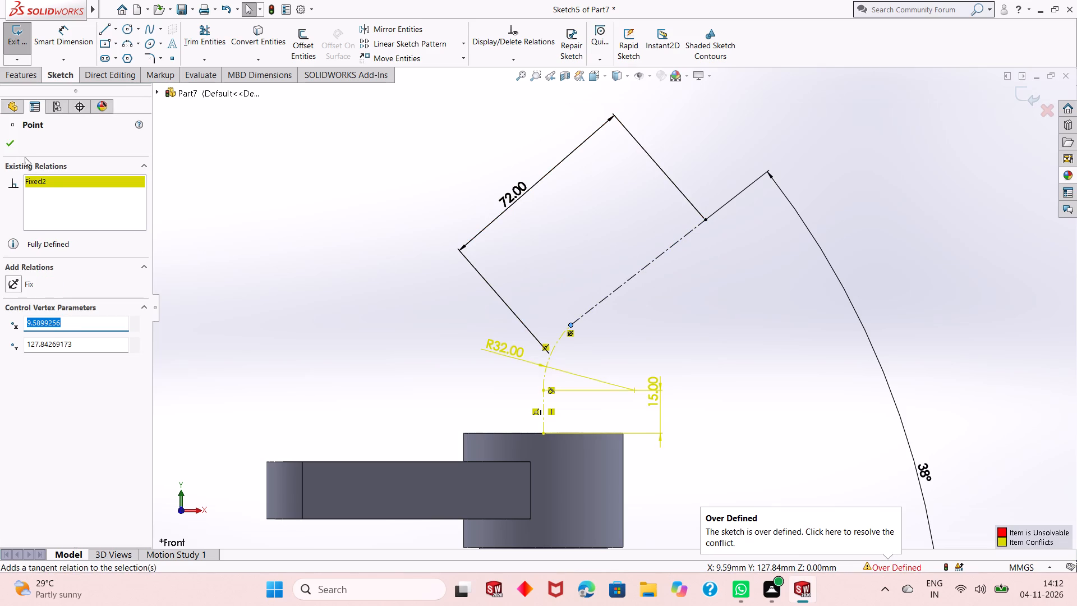
click(9, 144)
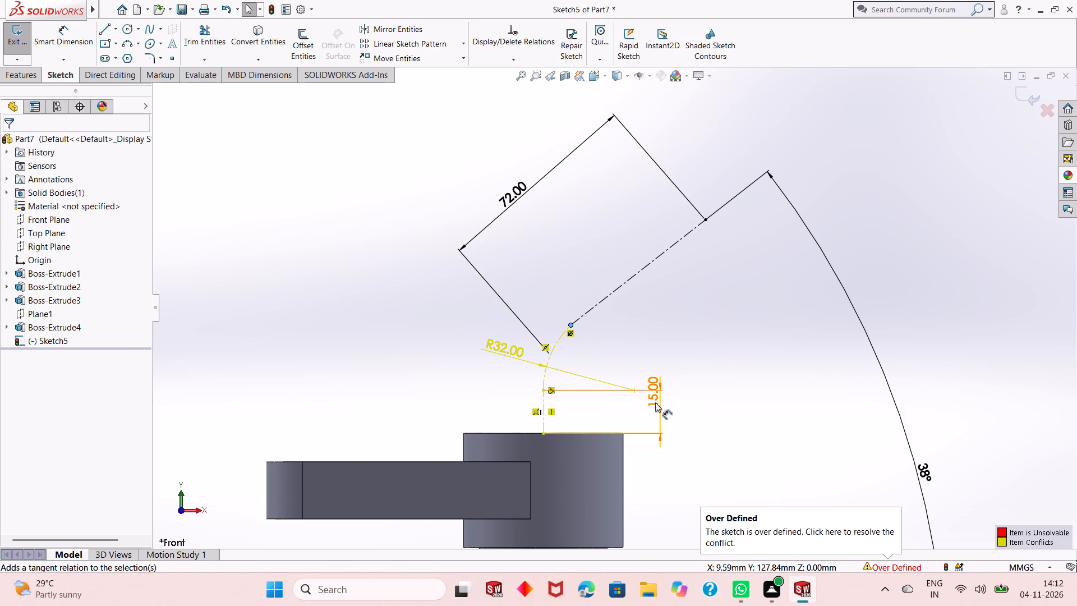
Delete the 15 mm length dimension of the vertical centerline.
right_click(655, 391)
click(714, 446)
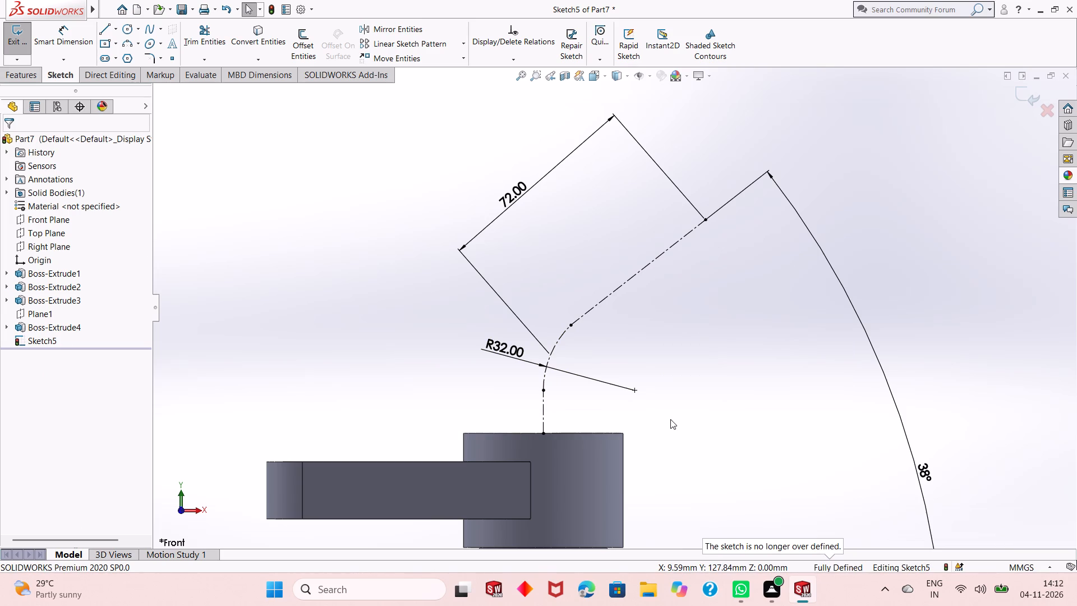
Exit the Front Plane centerline sketch, keeping its changes.
scroll(617, 376, up, 4)
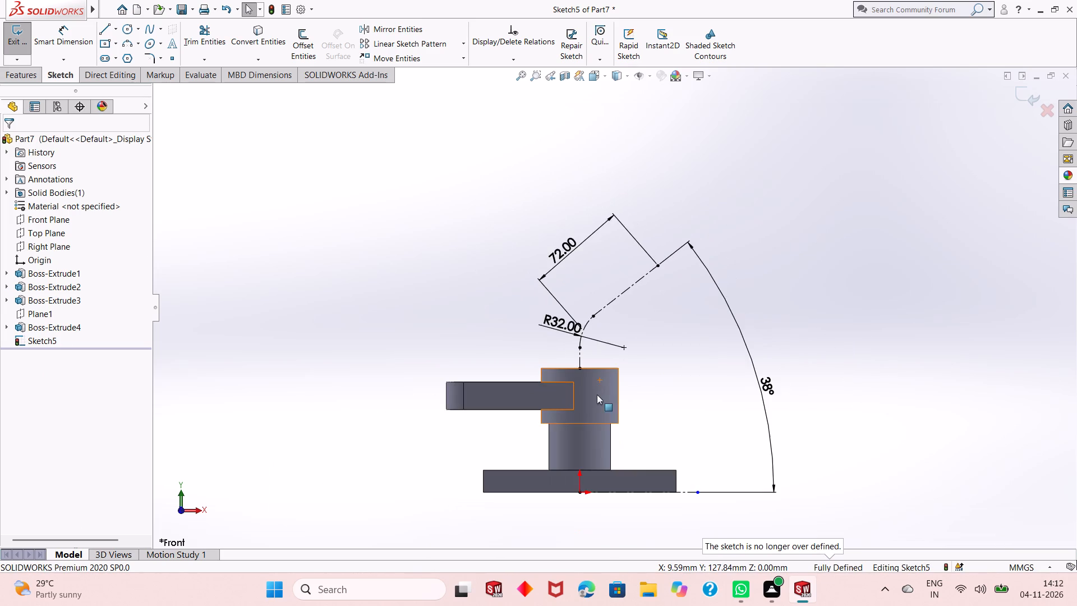
scroll(596, 444, down, 1)
scroll(601, 284, down, 1)
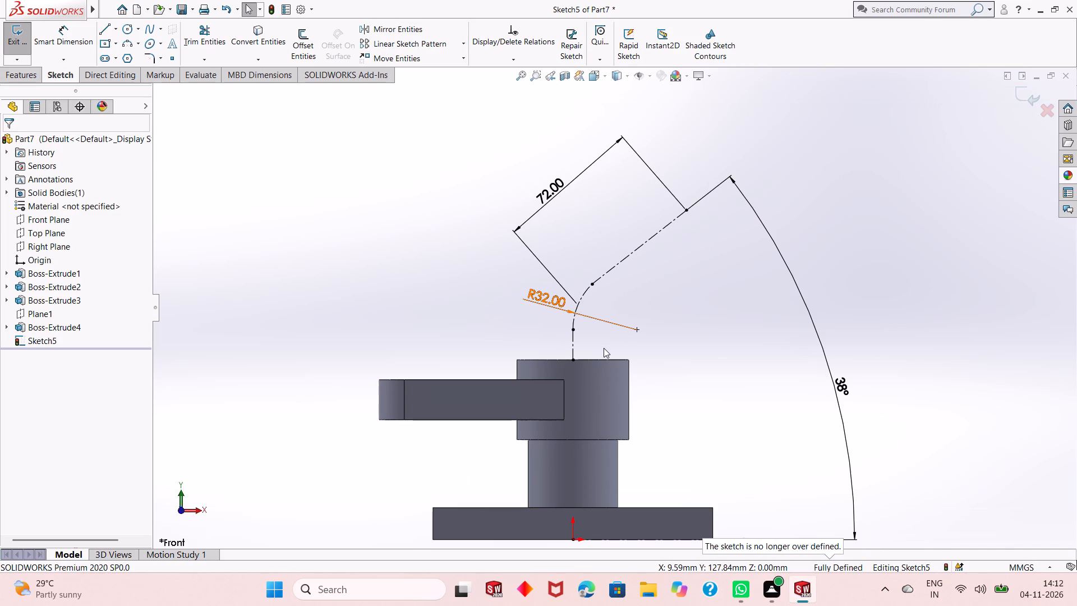
scroll(621, 322, up, 1)
scroll(613, 275, down, 2)
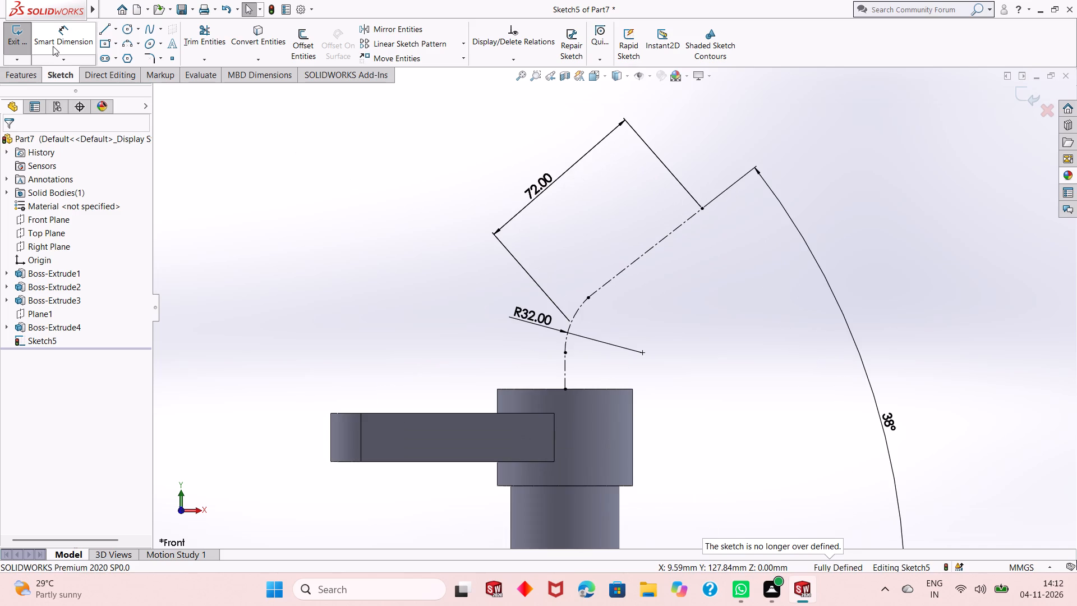
click(24, 81)
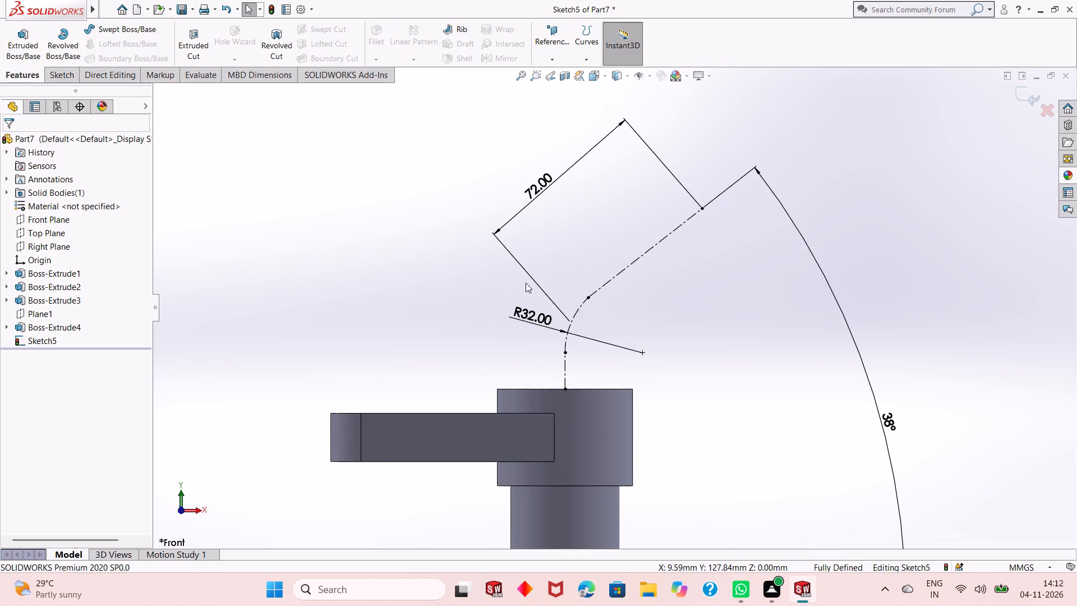
scroll(526, 283, up, 2)
middle_drag(717, 330, 675, 381)
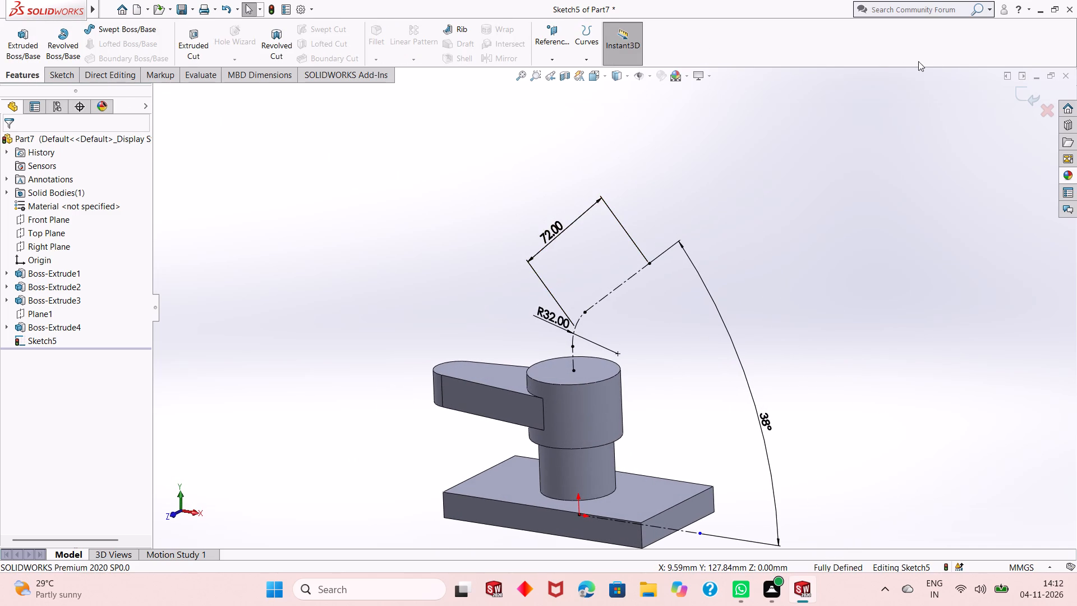
click(1024, 99)
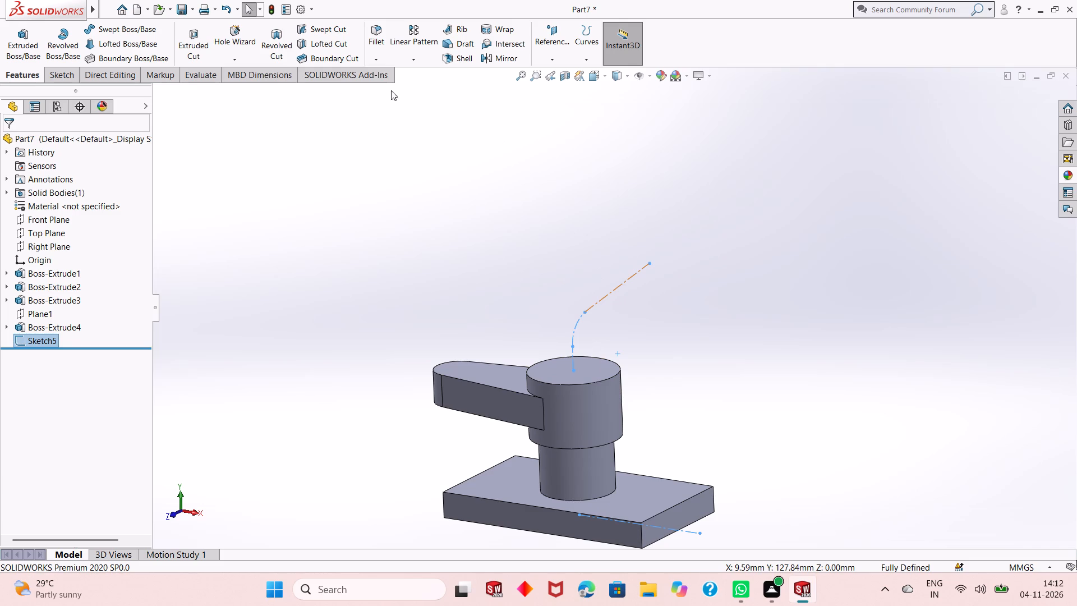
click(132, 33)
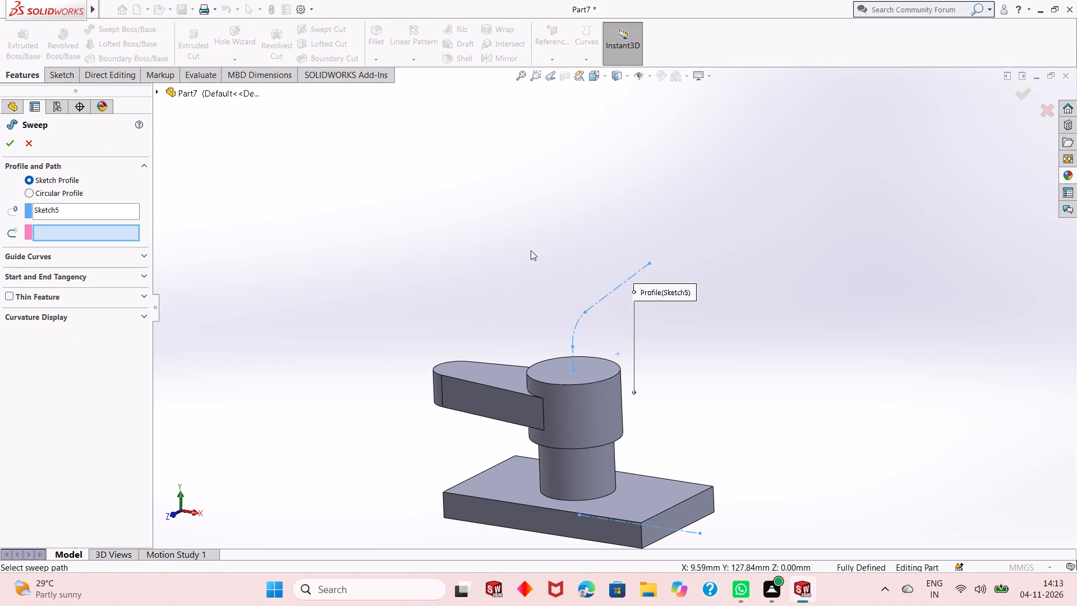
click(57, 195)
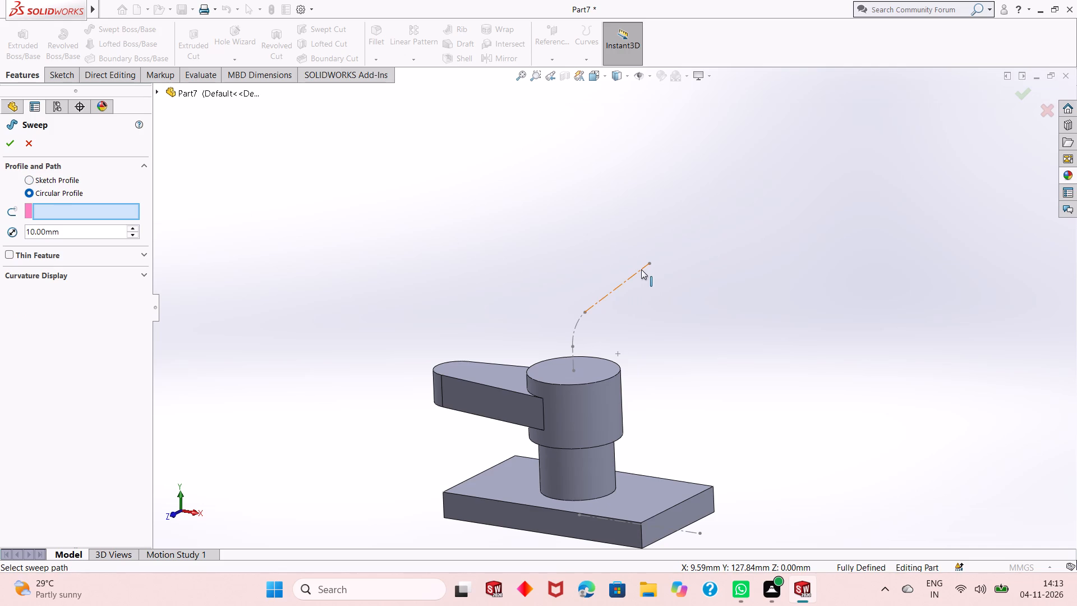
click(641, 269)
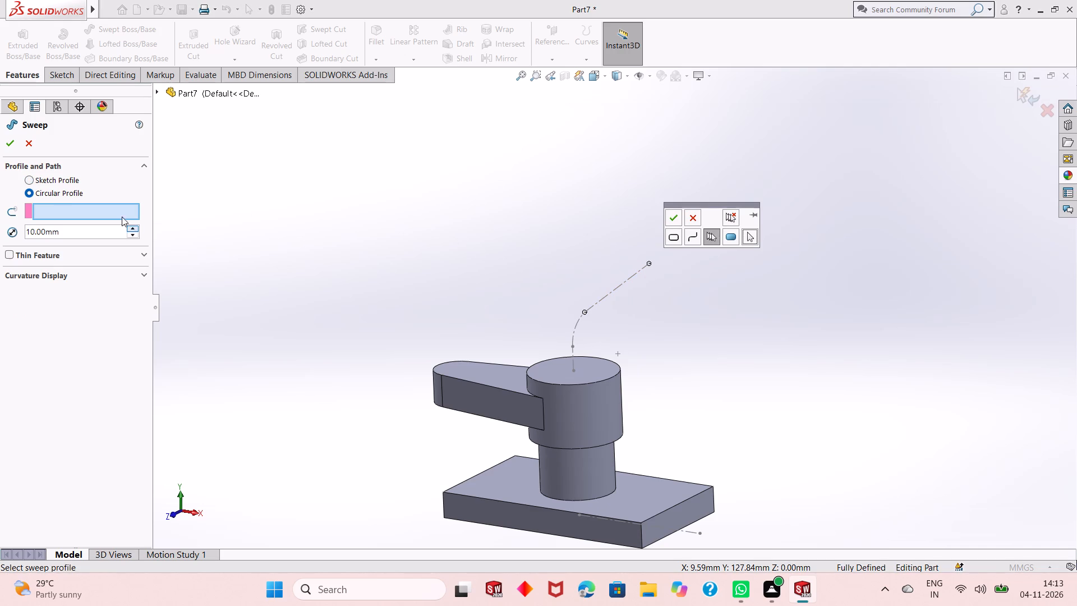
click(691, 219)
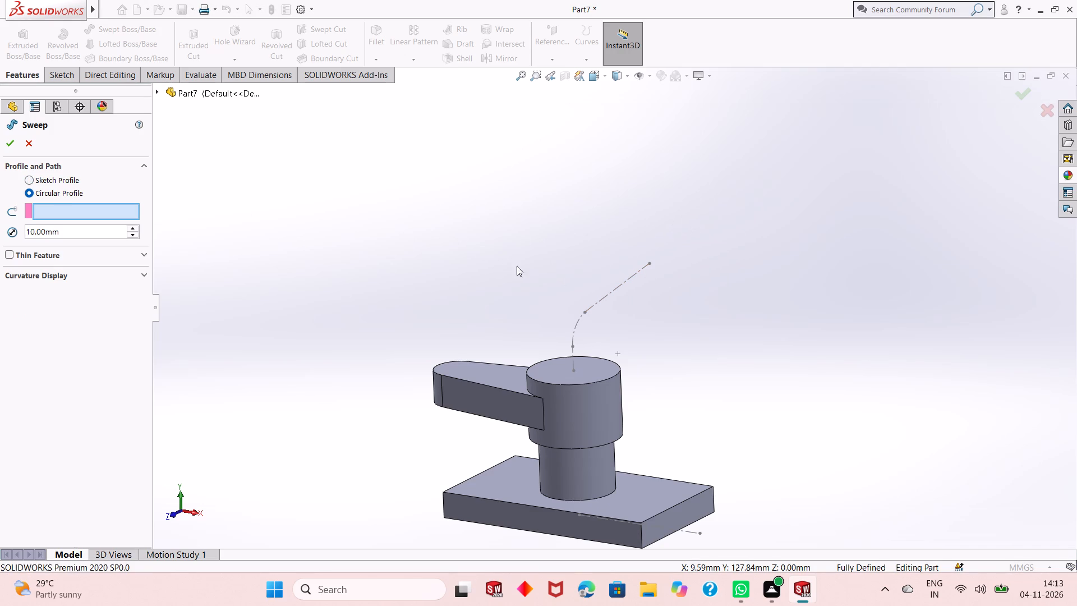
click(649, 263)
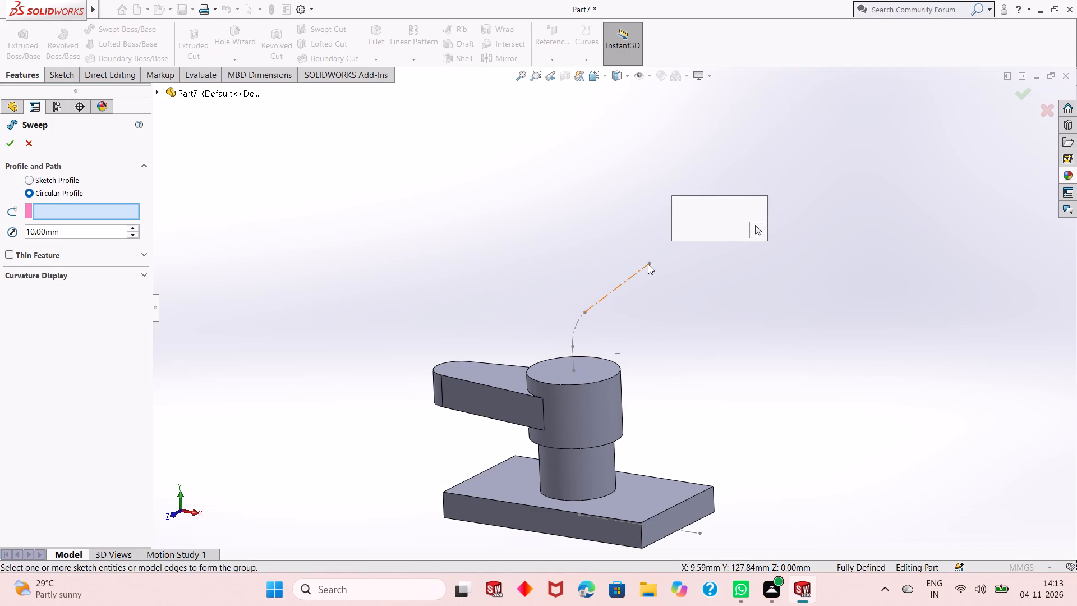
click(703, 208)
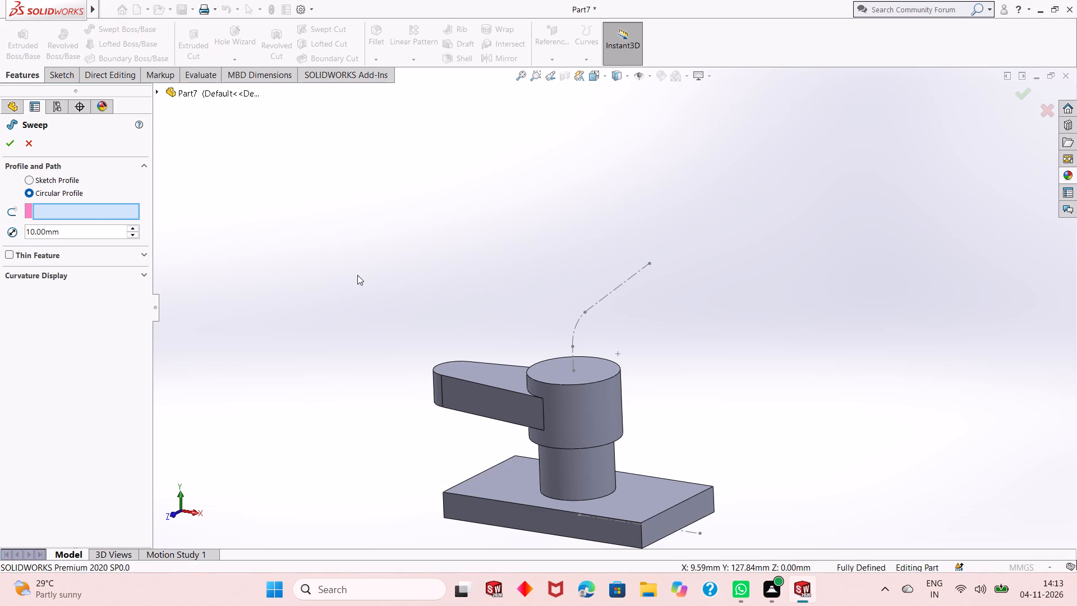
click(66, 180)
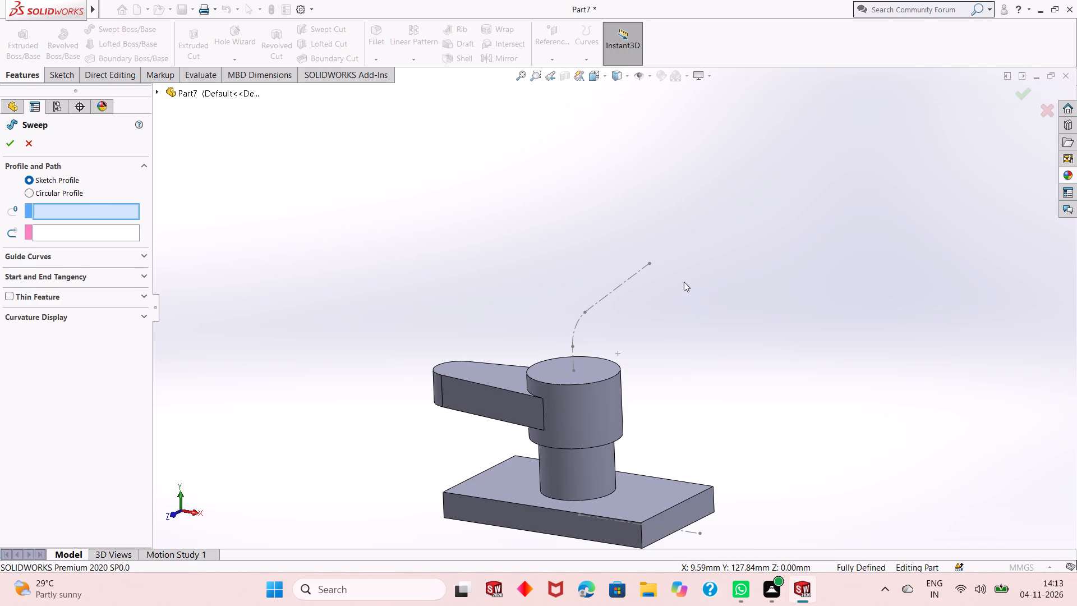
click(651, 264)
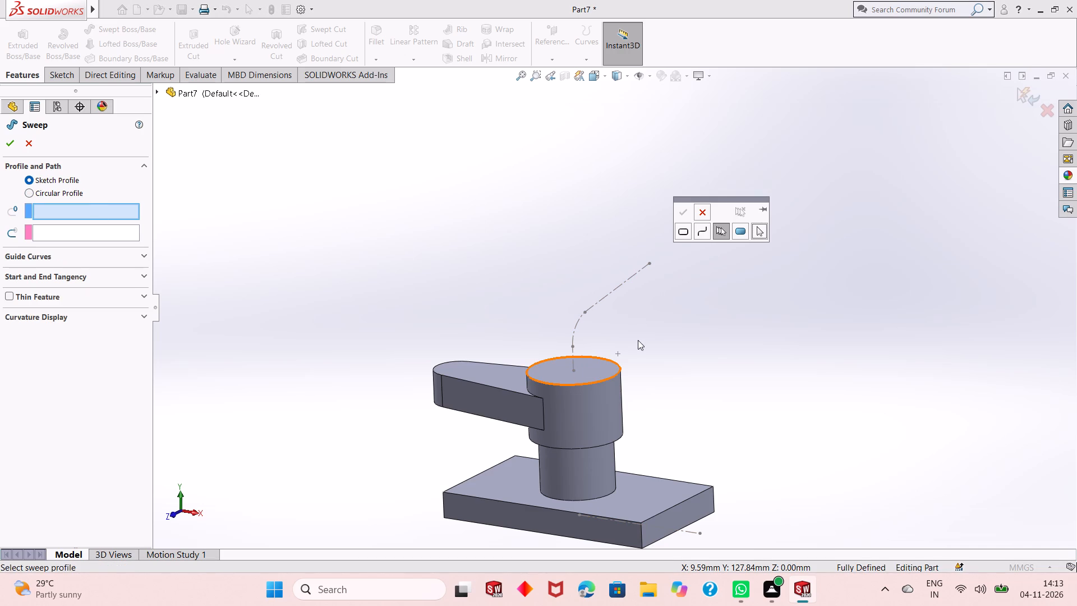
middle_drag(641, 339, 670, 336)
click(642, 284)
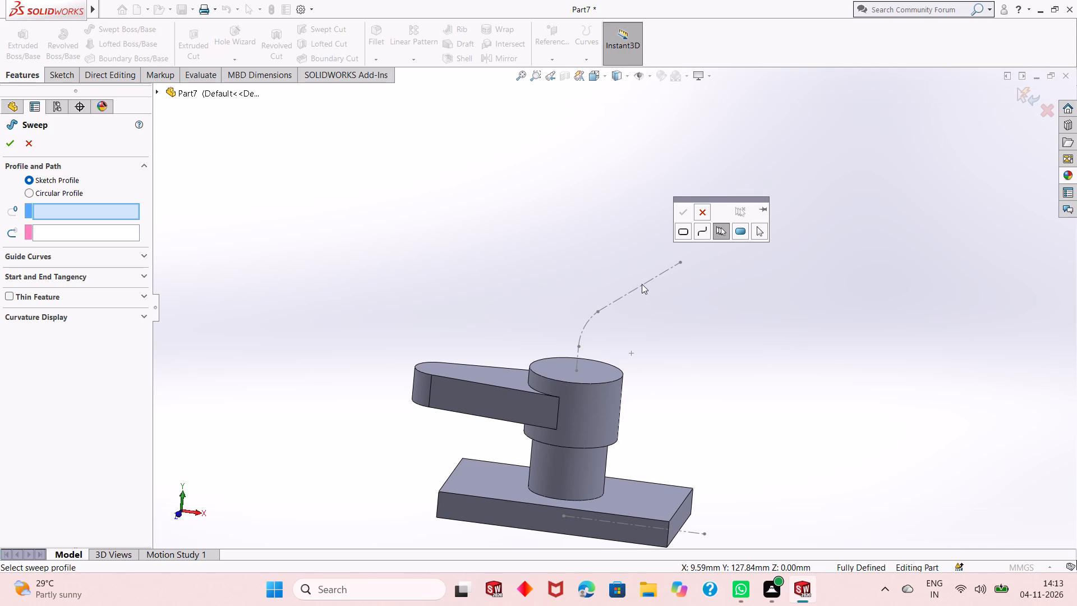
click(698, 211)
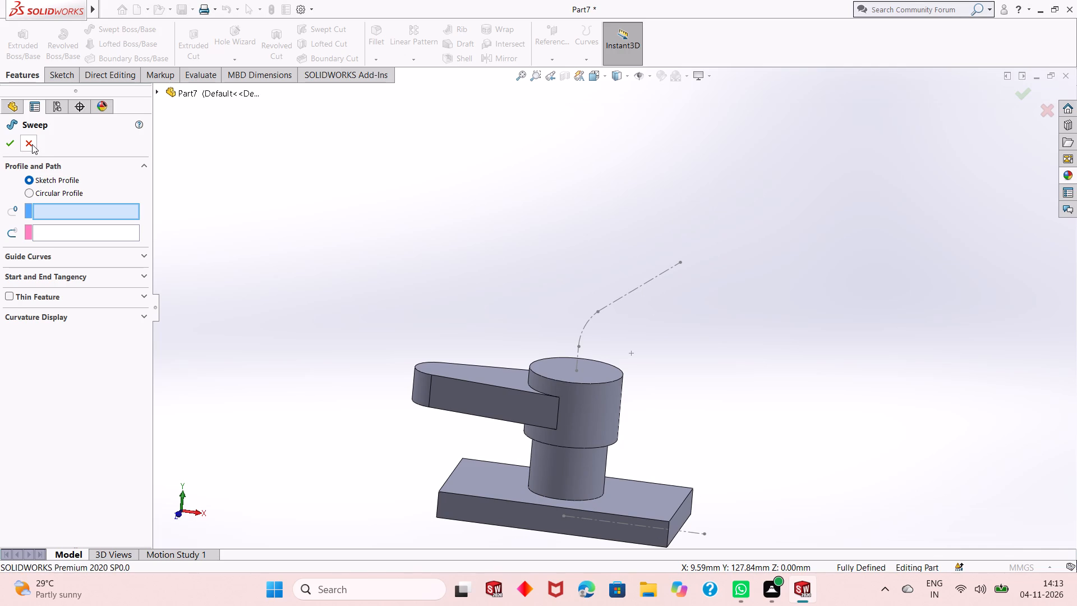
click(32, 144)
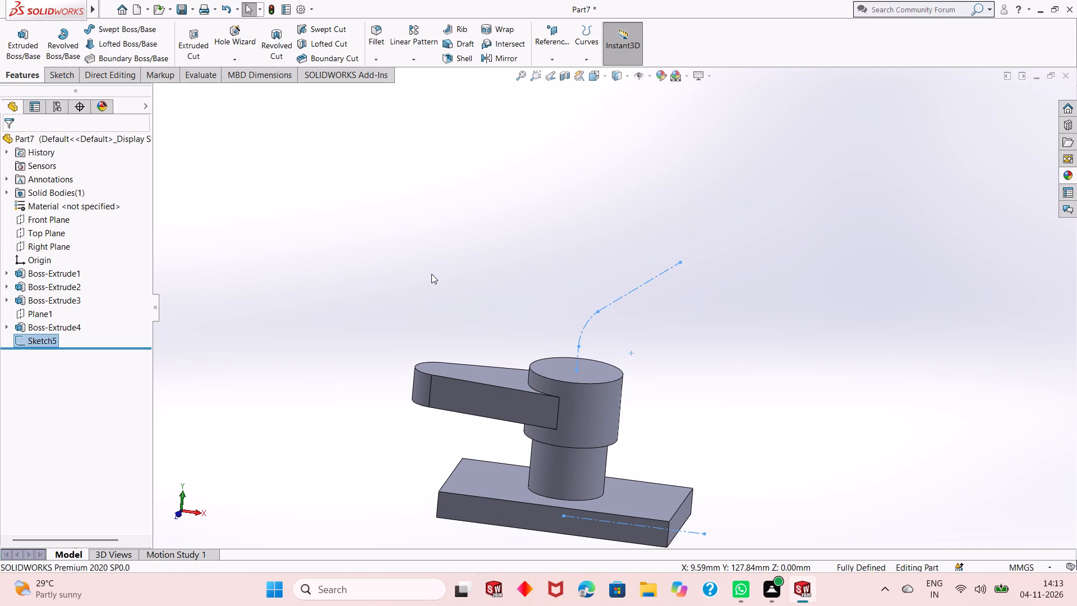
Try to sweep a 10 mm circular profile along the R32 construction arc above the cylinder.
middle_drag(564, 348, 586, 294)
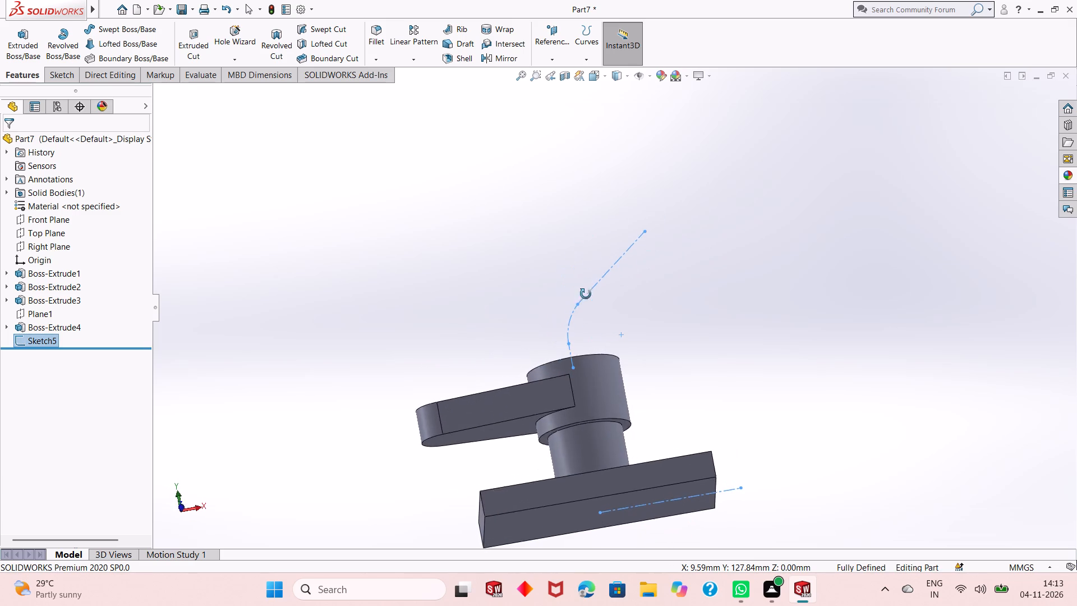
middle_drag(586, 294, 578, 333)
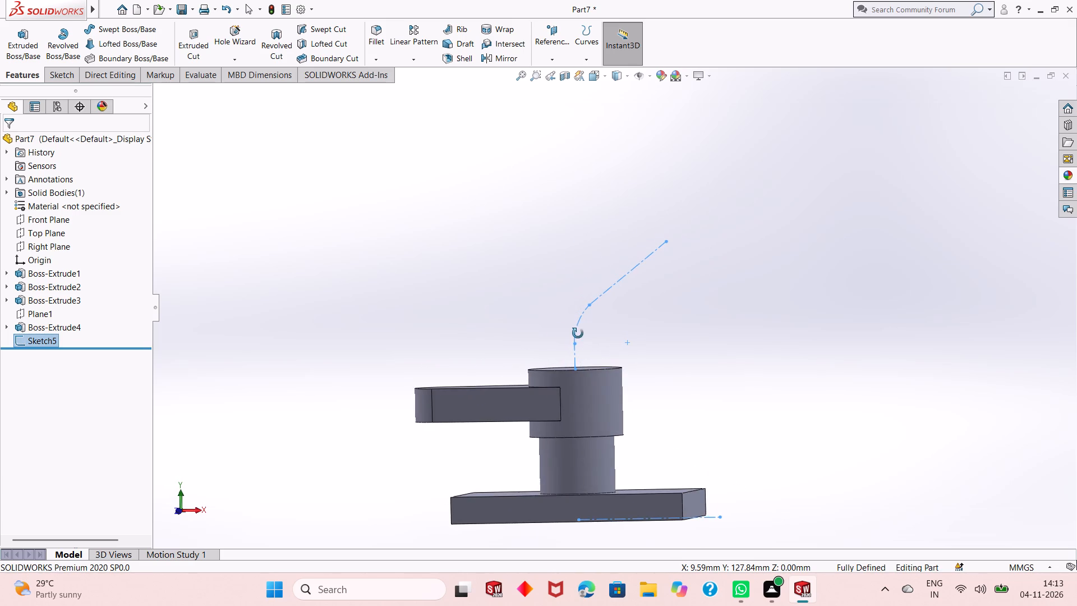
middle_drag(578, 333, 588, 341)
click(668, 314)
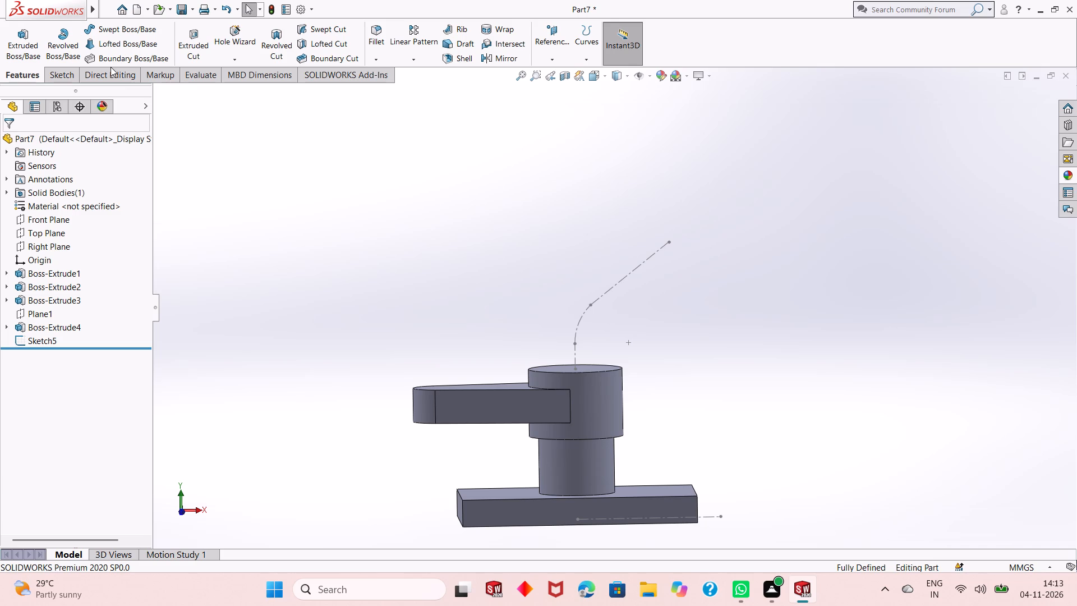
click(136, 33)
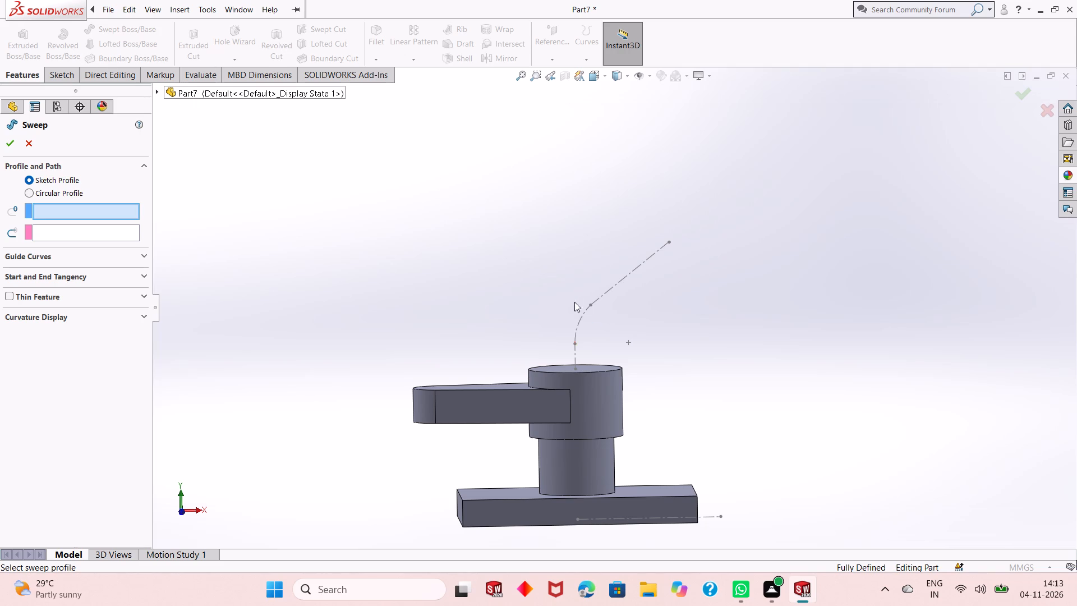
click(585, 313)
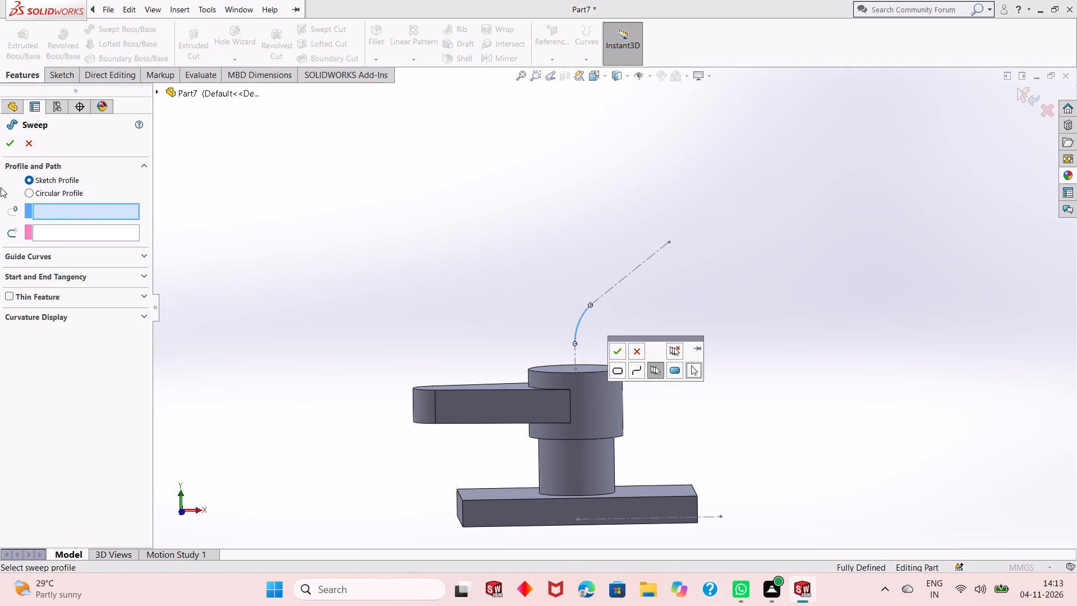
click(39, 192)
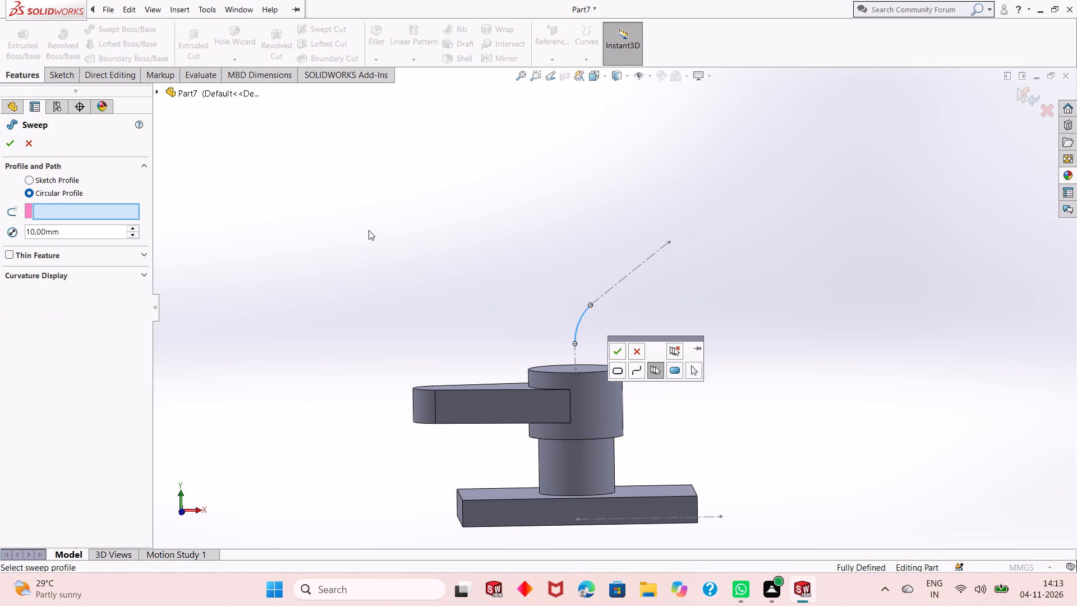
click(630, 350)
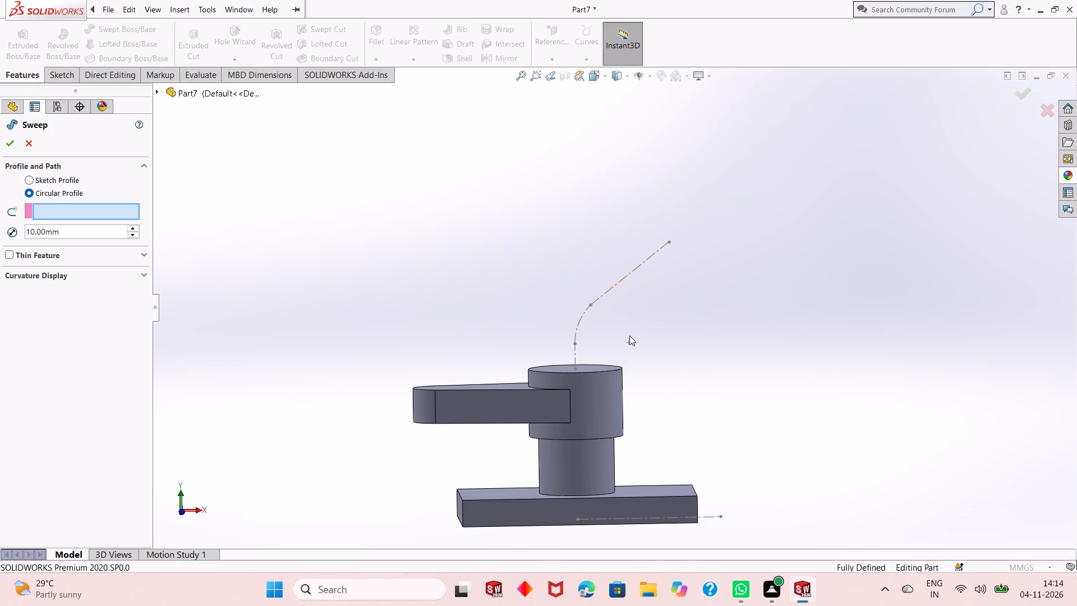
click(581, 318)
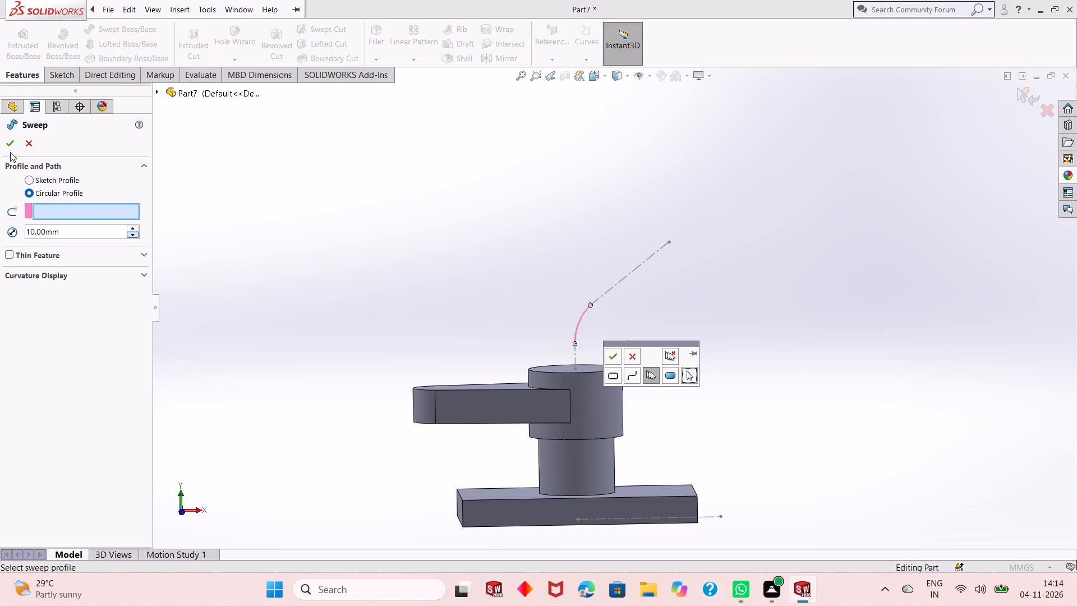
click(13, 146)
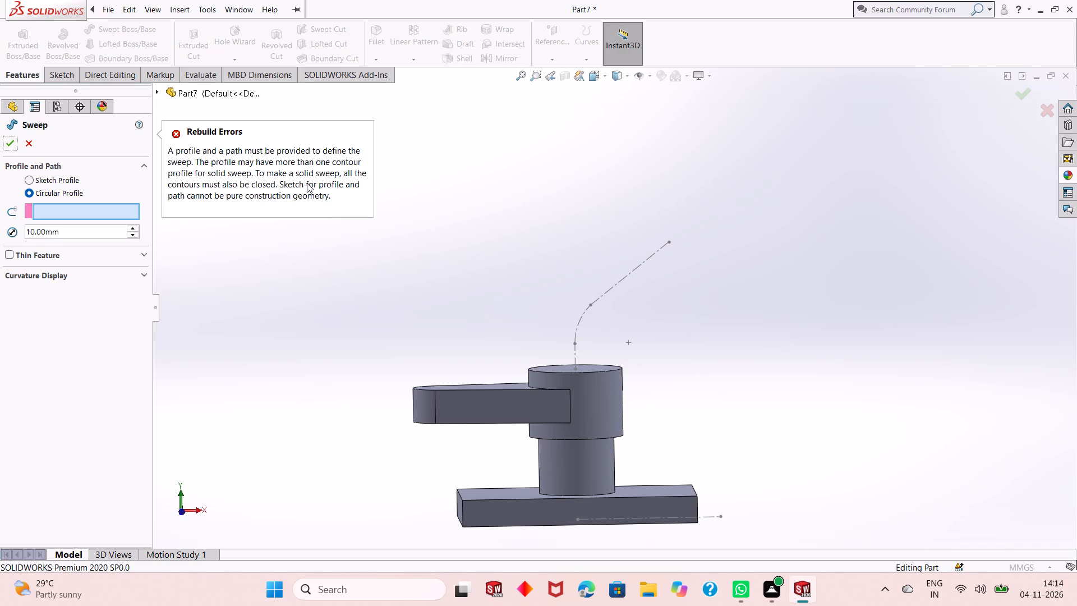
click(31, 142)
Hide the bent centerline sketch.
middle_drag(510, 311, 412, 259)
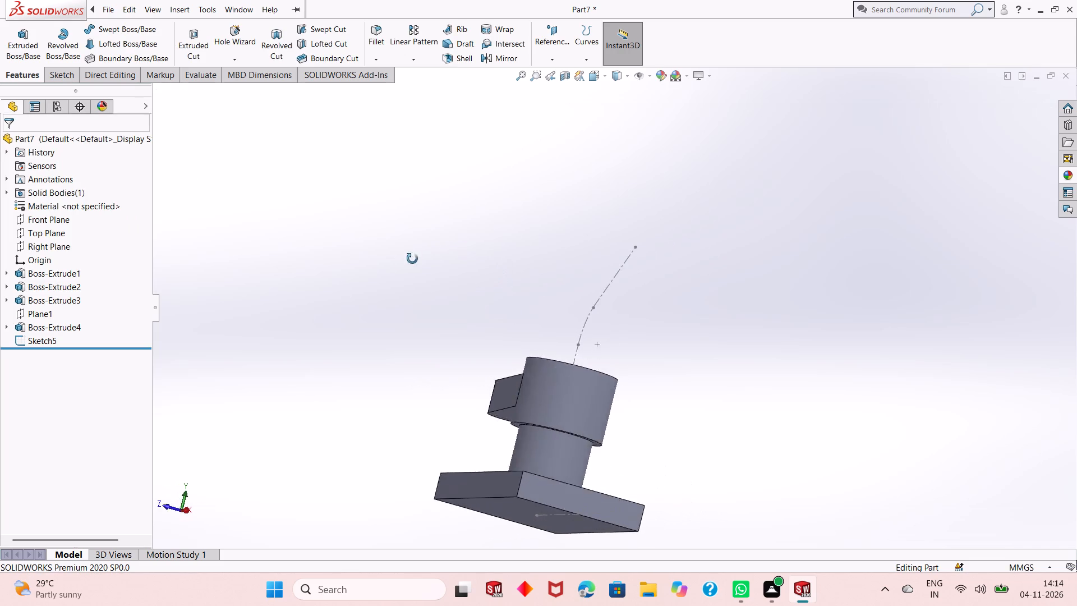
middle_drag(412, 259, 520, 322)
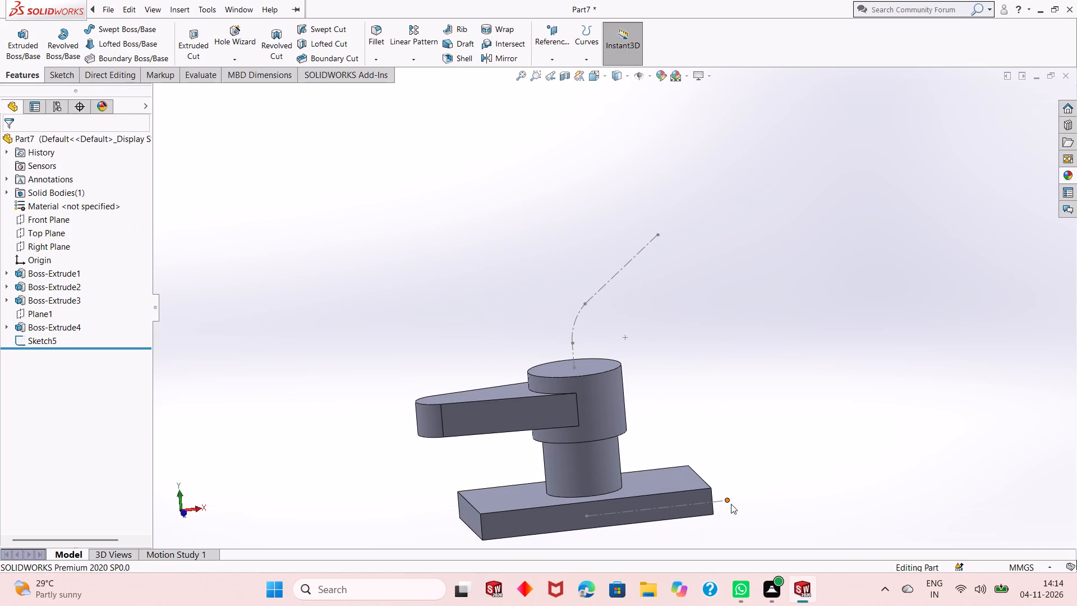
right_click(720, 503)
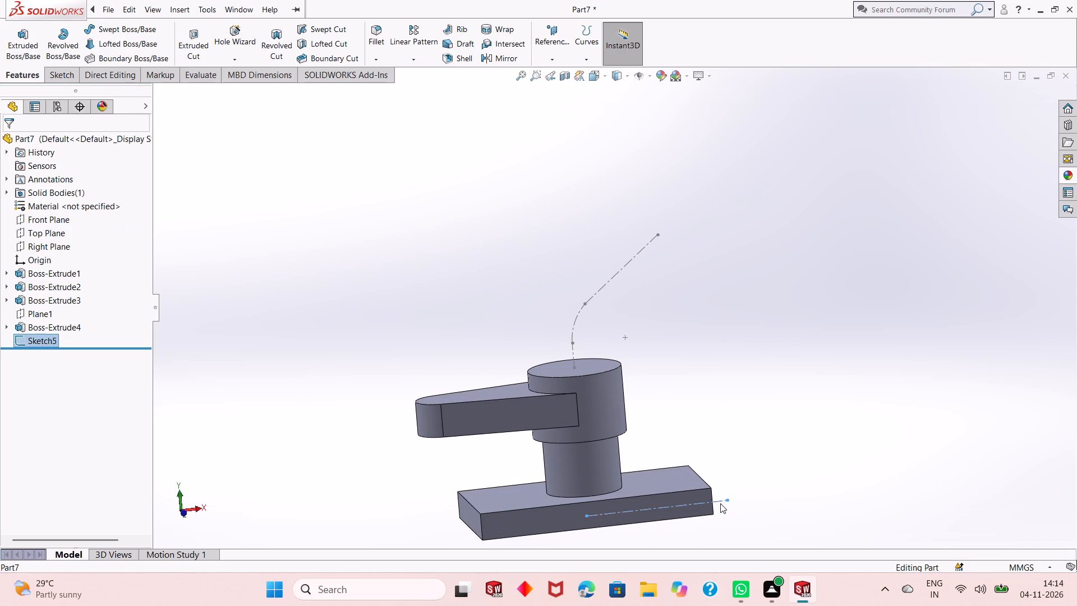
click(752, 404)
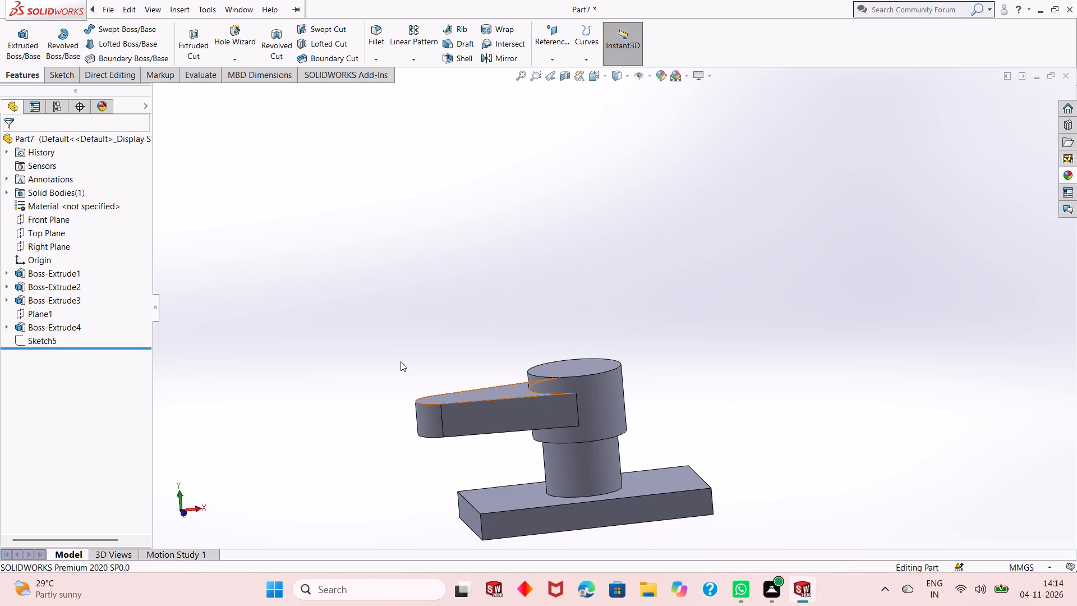
Undo back into the bent centerline sketch and delete its horizontal construction line running from the origin.
key(ctrl+z)
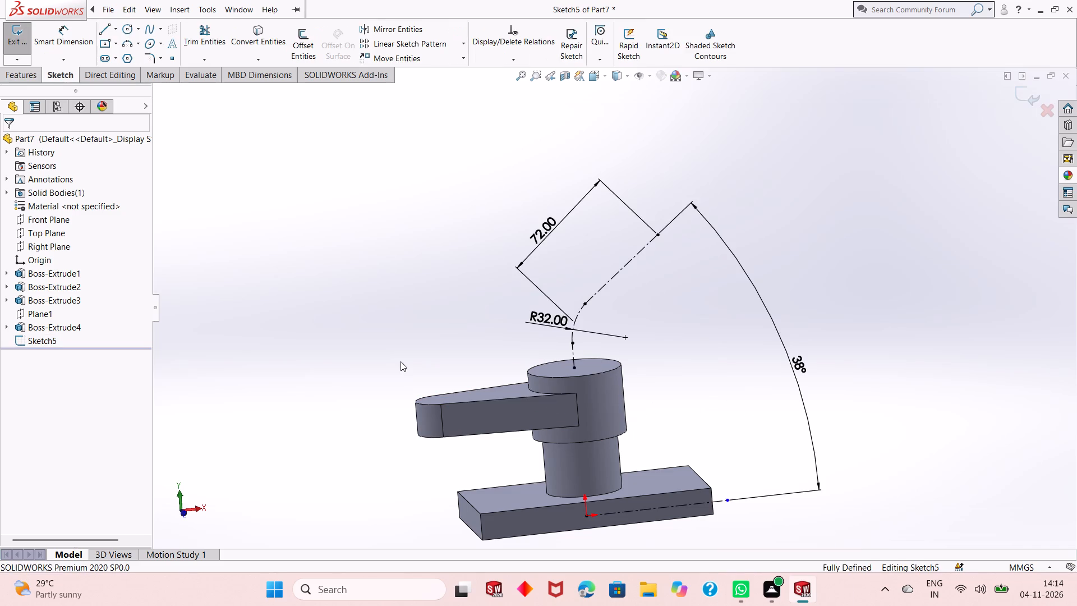
middle_drag(583, 396, 577, 374)
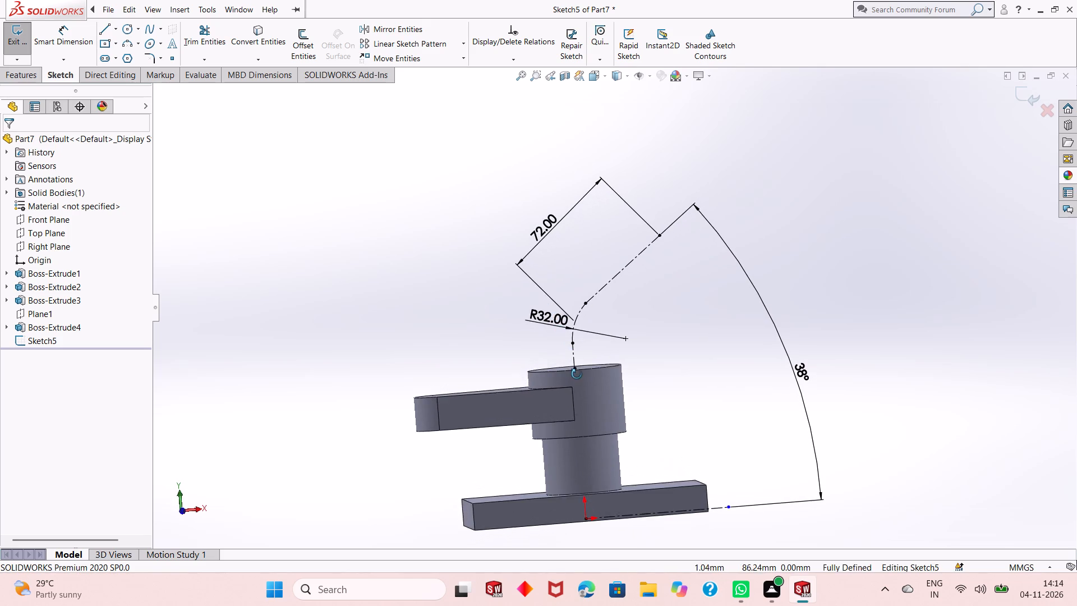
middle_drag(577, 374, 577, 386)
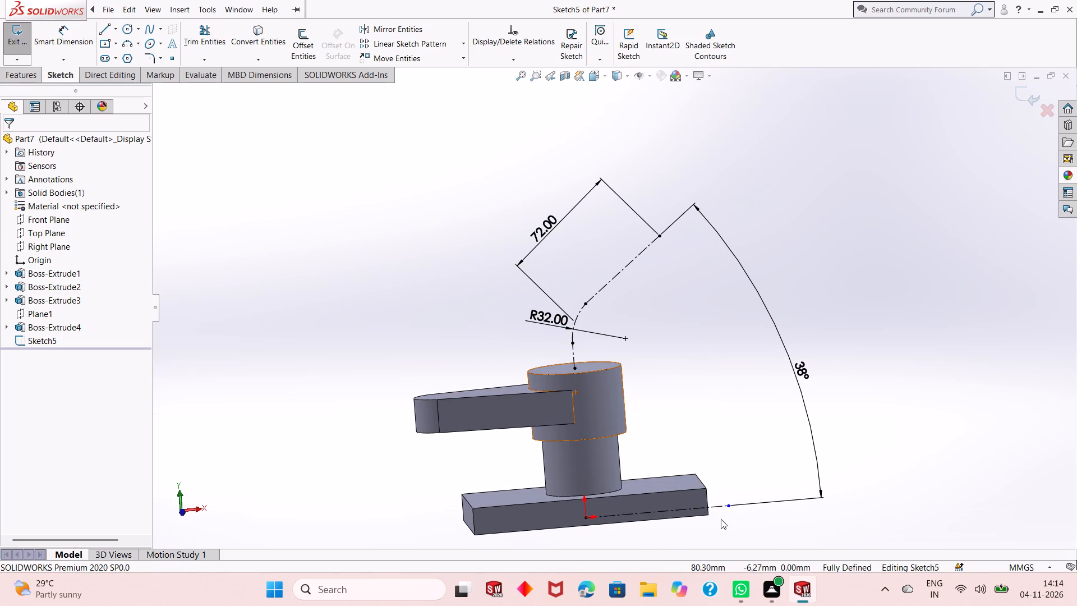
right_click(722, 509)
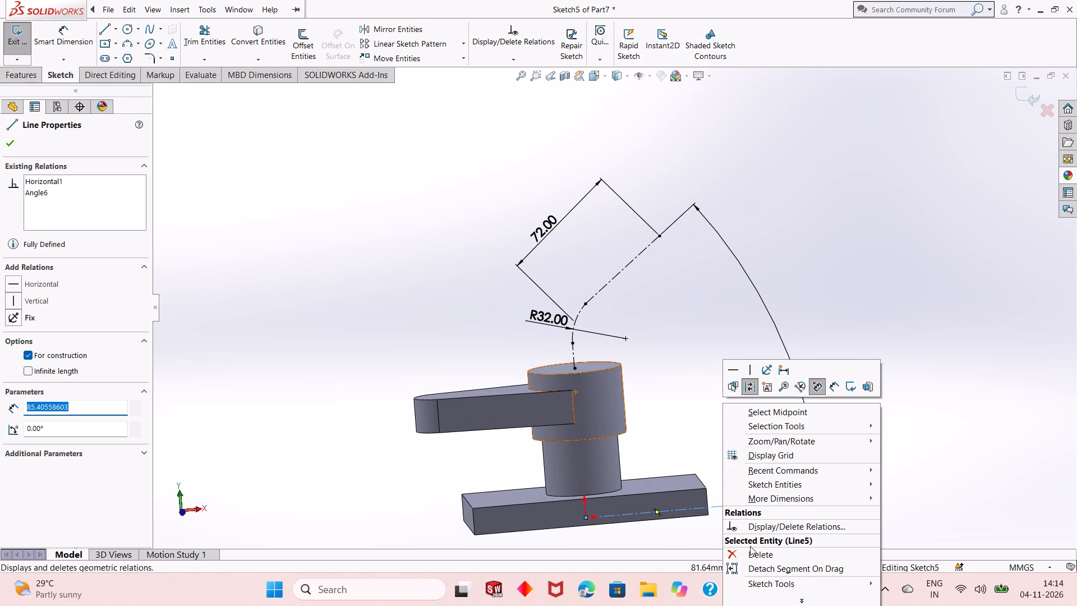
click(745, 558)
click(462, 295)
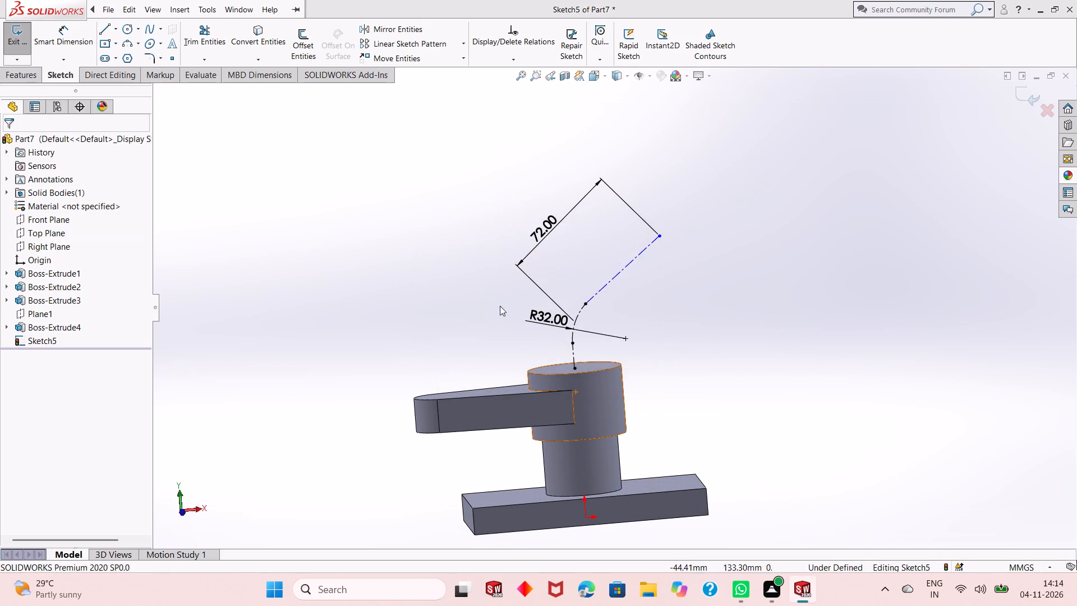
Dimension the angle between the inclined centerline and the base plate's bottom edge as 38°.
middle_drag(582, 375, 579, 337)
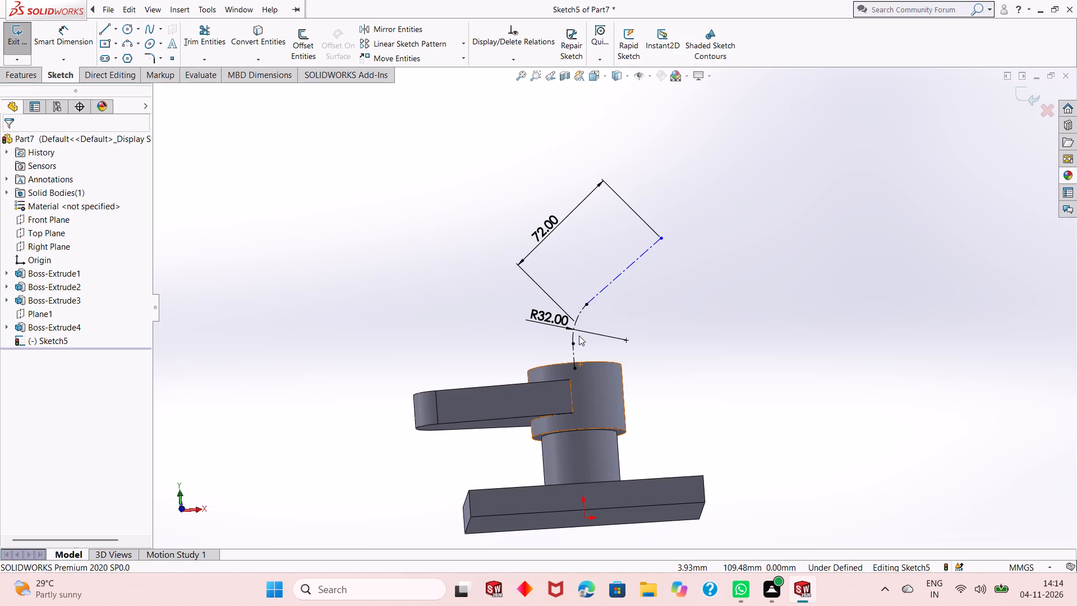
key(ctrl+8)
scroll(554, 368, up, 2)
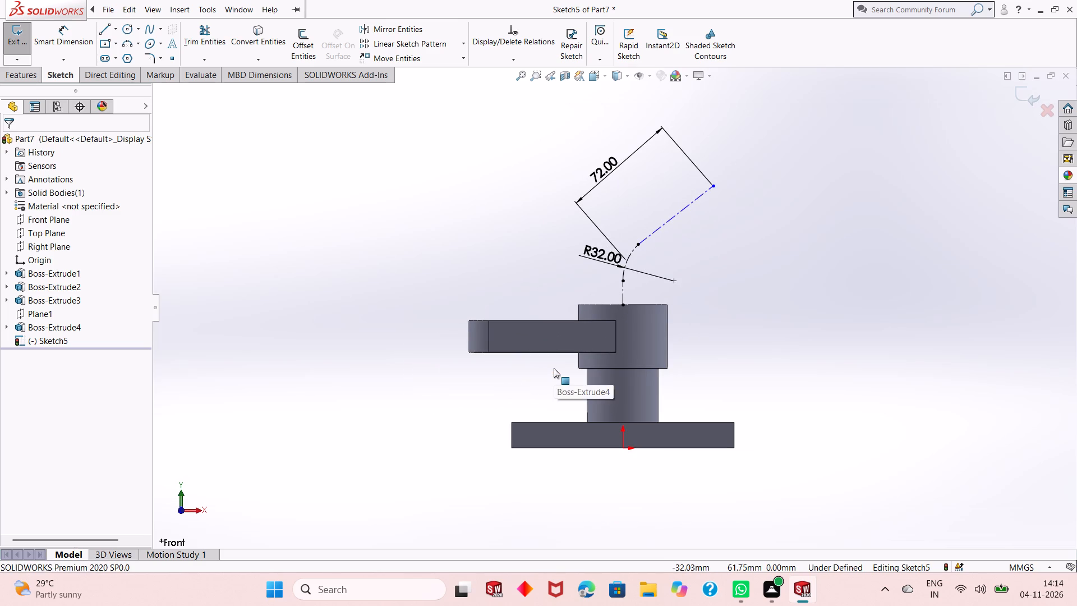
click(49, 42)
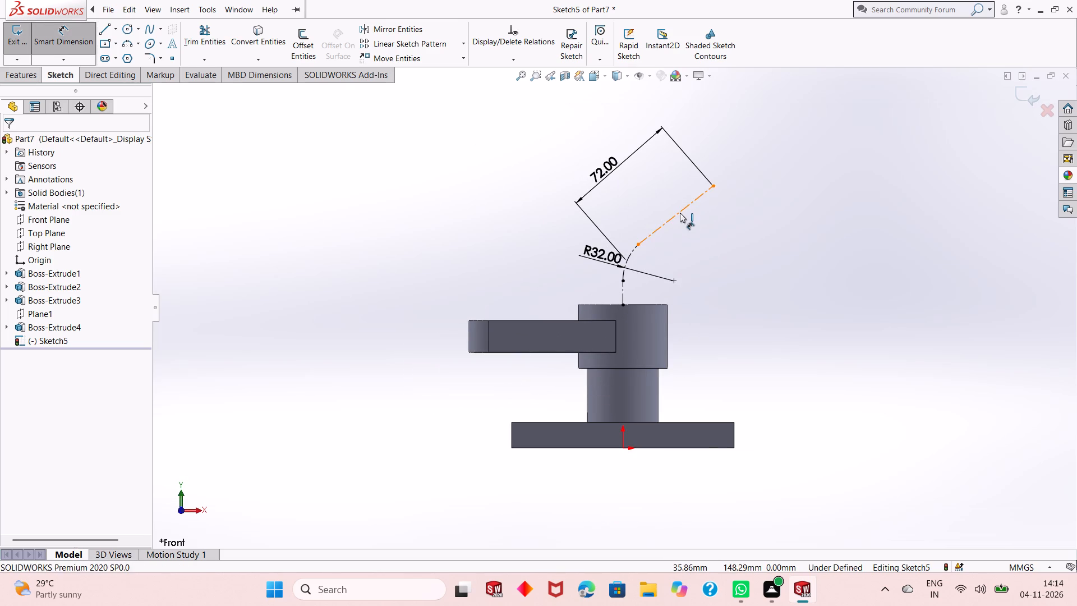
click(680, 213)
click(704, 449)
click(785, 392)
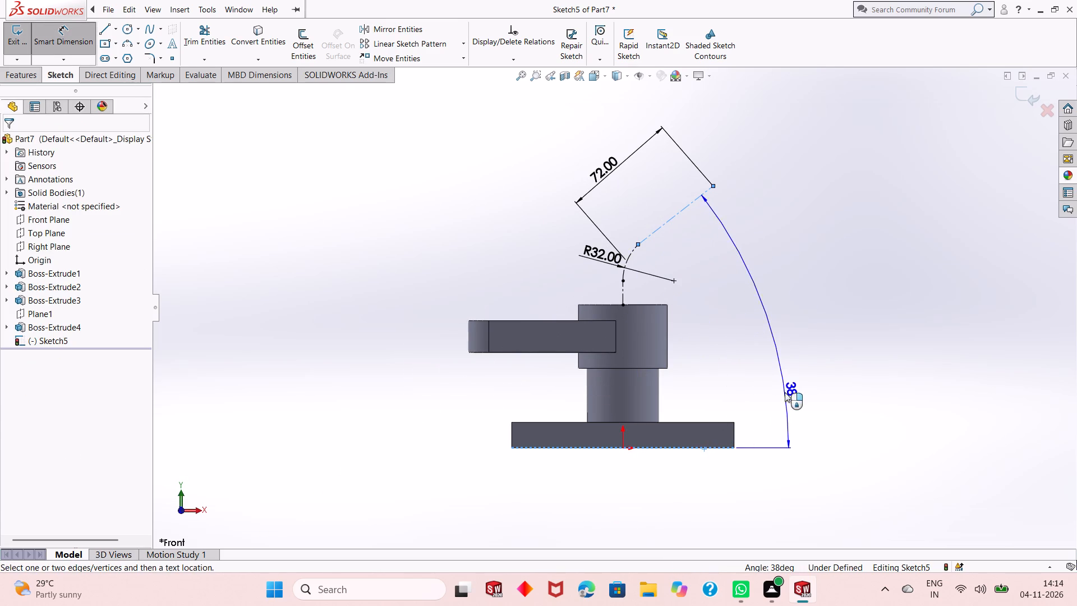
click(735, 377)
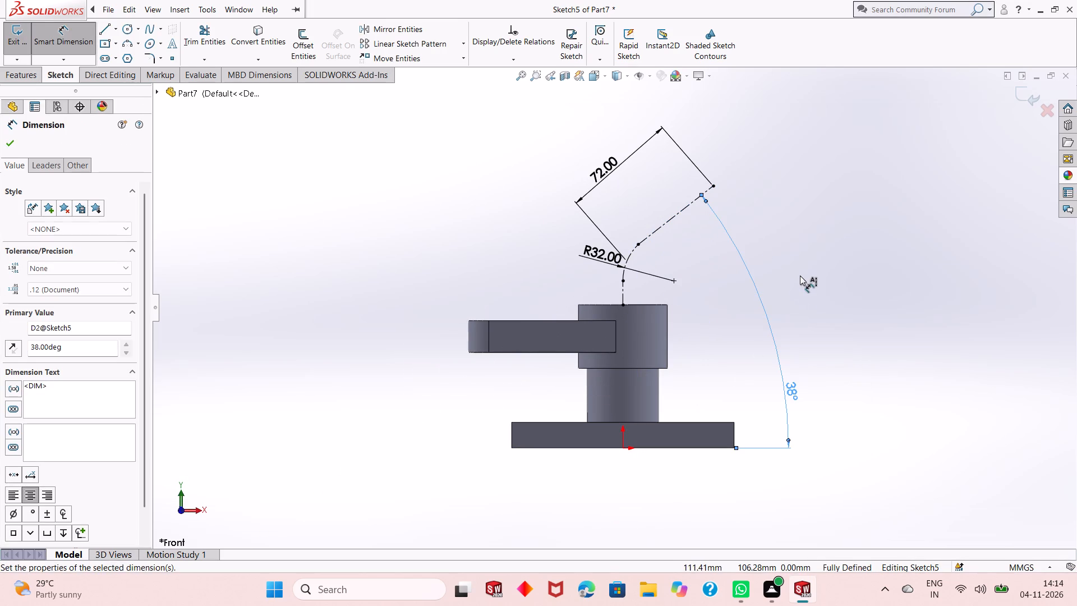
right_click(800, 274)
click(829, 316)
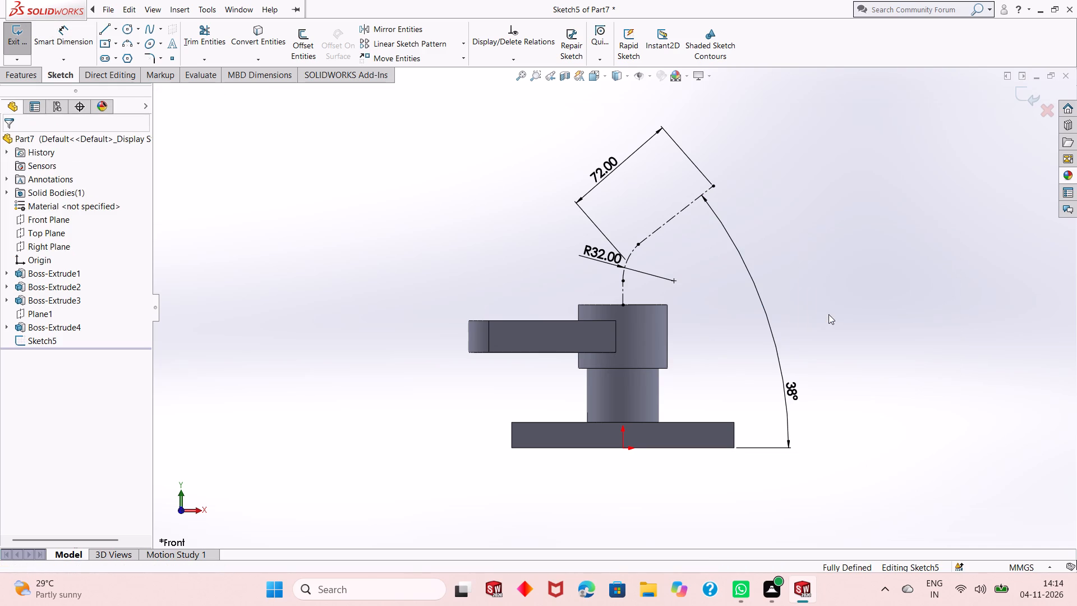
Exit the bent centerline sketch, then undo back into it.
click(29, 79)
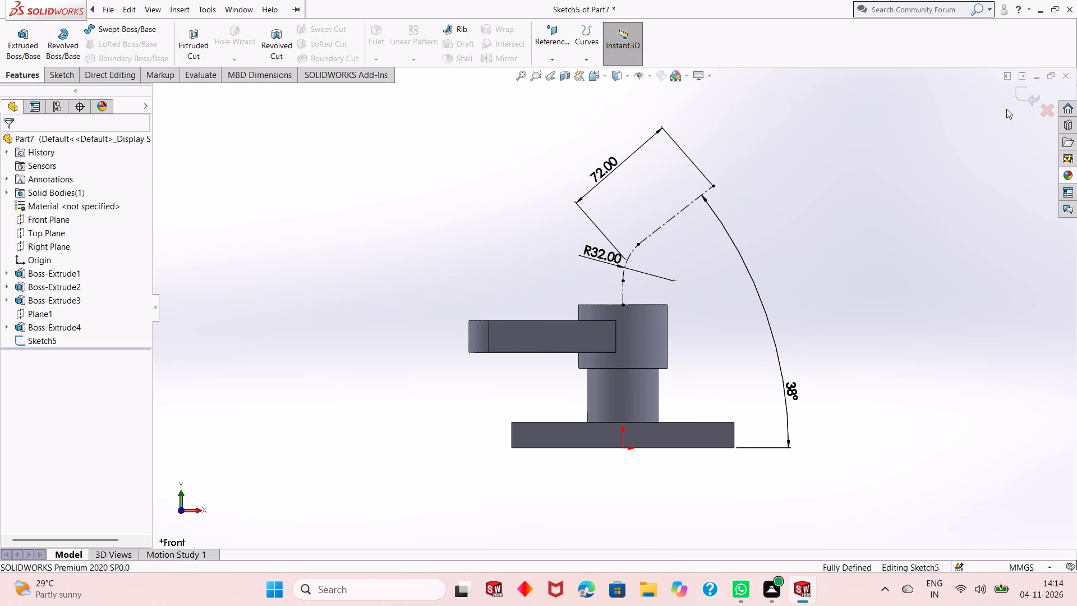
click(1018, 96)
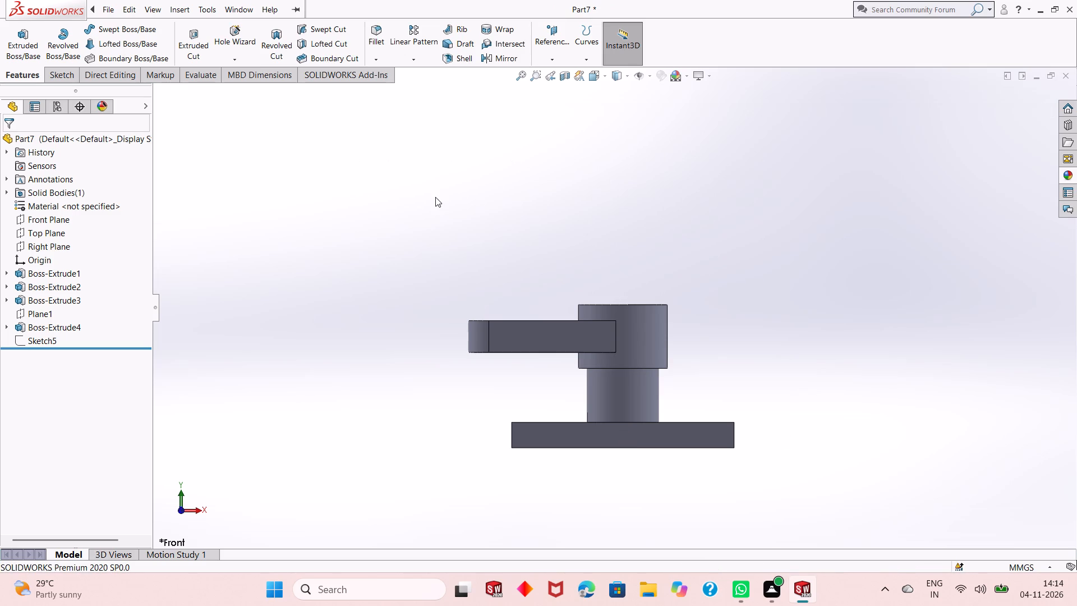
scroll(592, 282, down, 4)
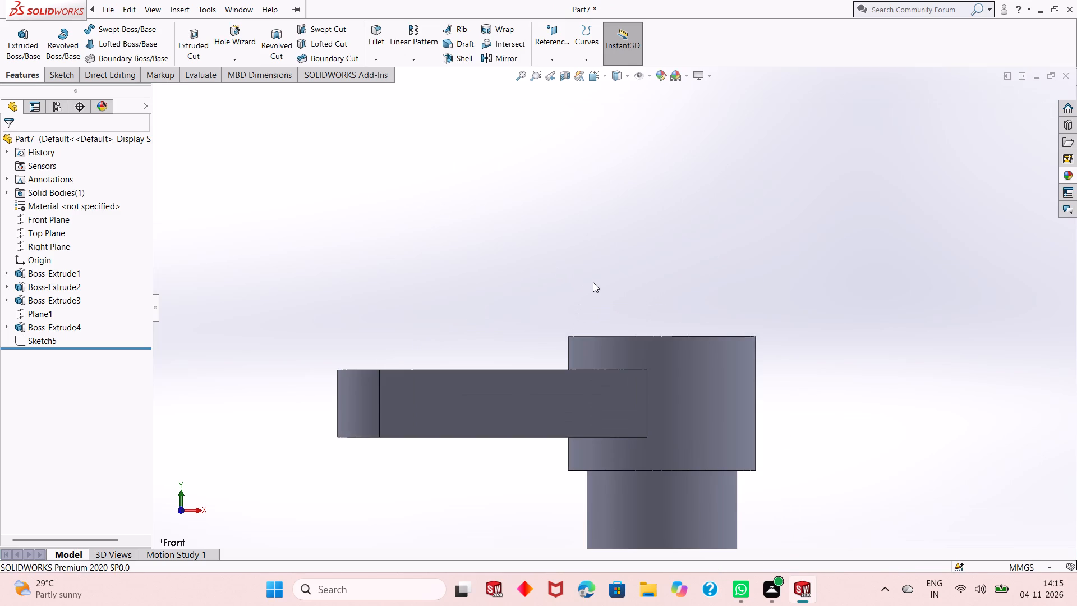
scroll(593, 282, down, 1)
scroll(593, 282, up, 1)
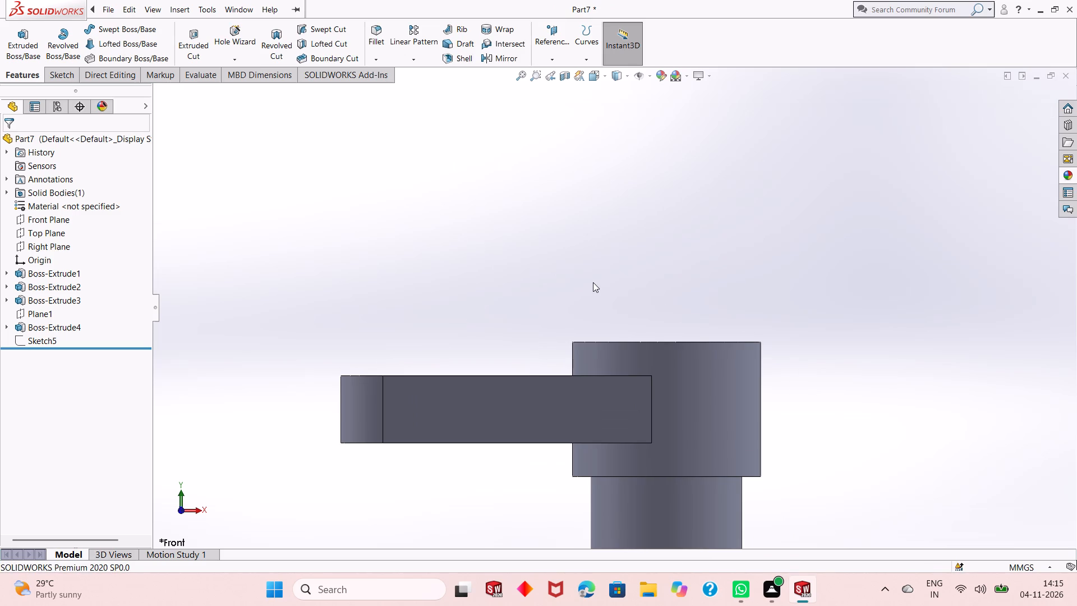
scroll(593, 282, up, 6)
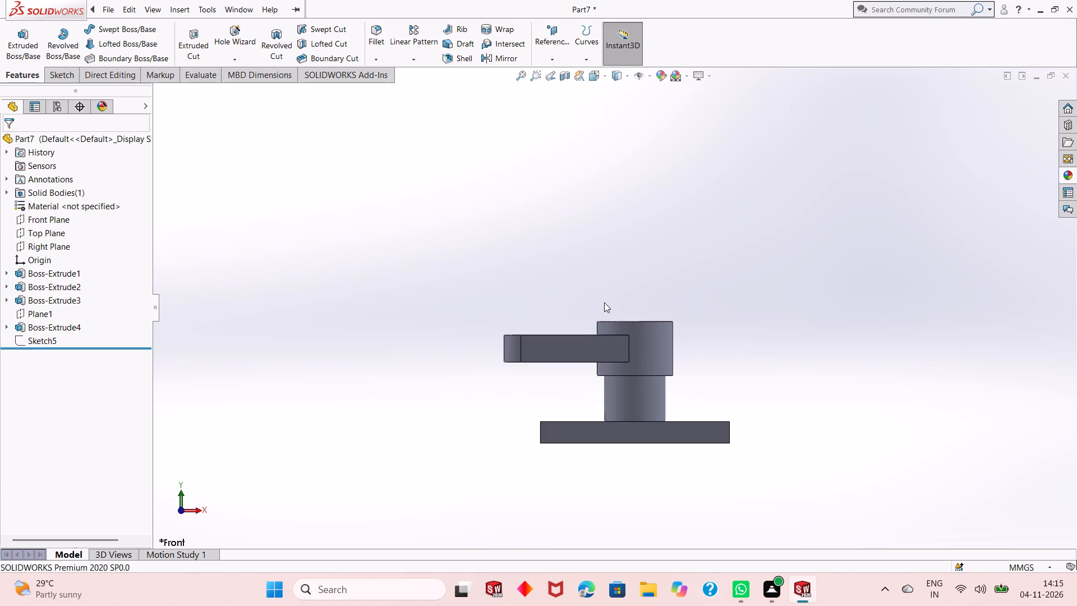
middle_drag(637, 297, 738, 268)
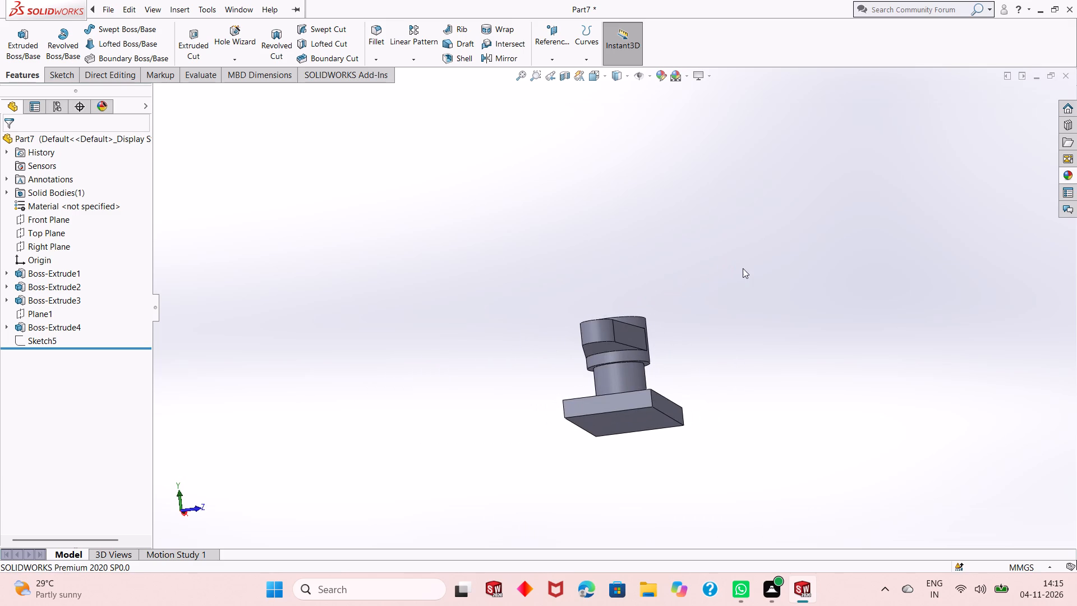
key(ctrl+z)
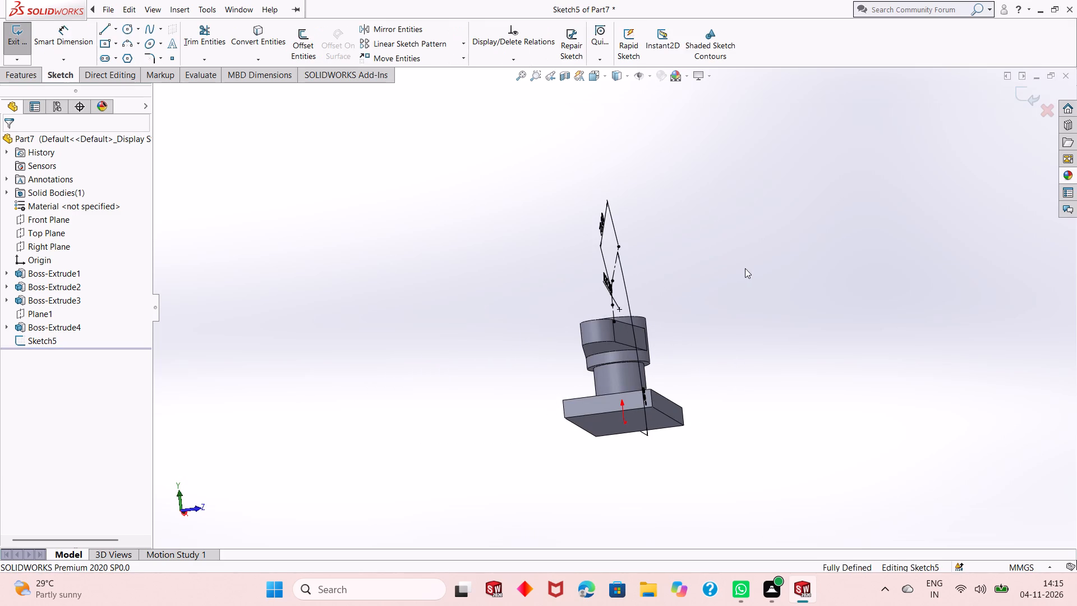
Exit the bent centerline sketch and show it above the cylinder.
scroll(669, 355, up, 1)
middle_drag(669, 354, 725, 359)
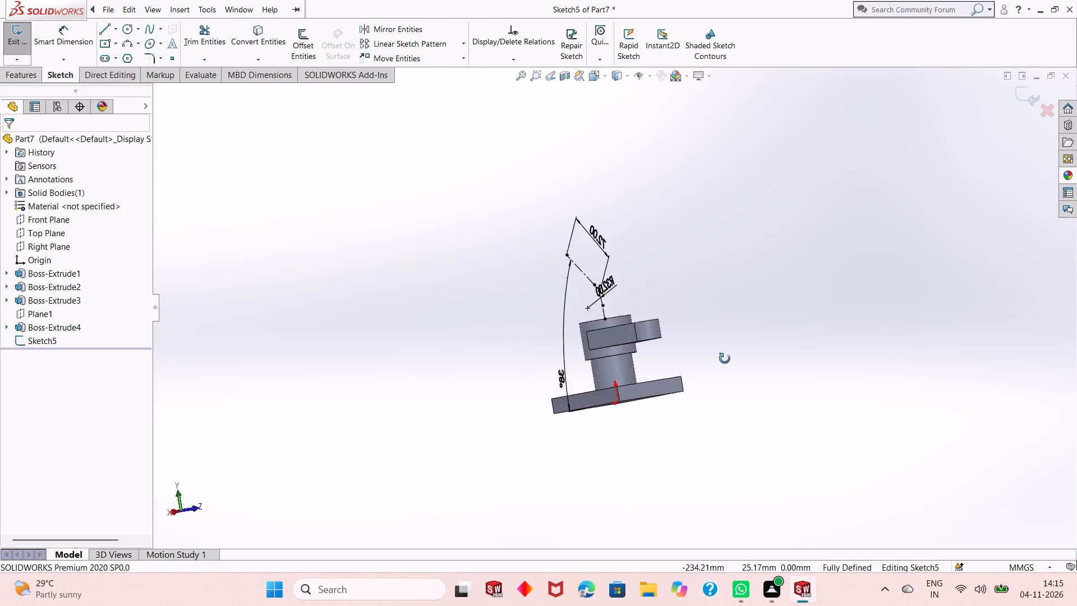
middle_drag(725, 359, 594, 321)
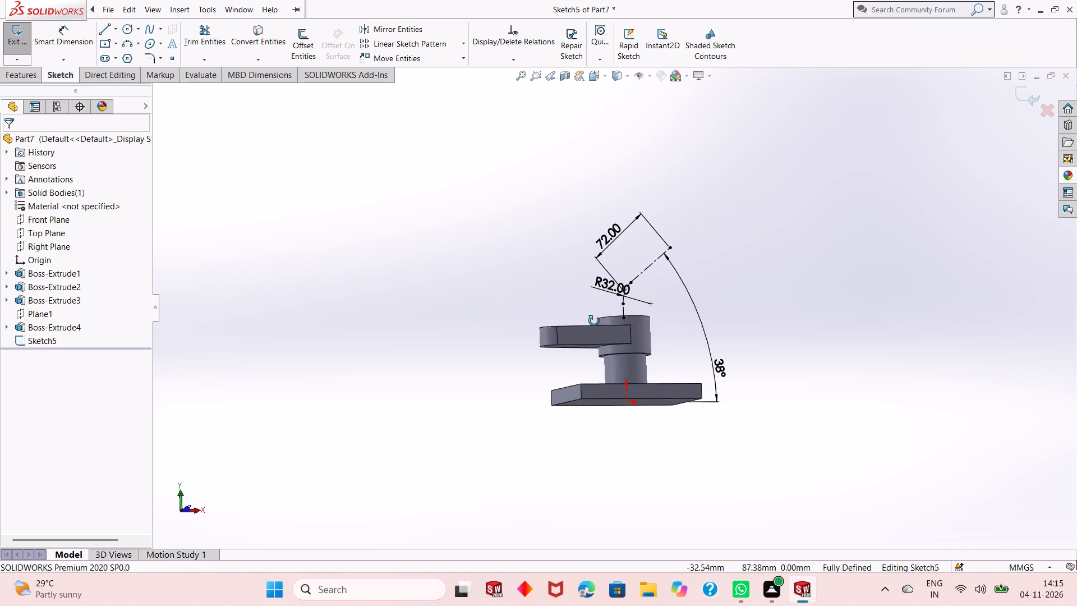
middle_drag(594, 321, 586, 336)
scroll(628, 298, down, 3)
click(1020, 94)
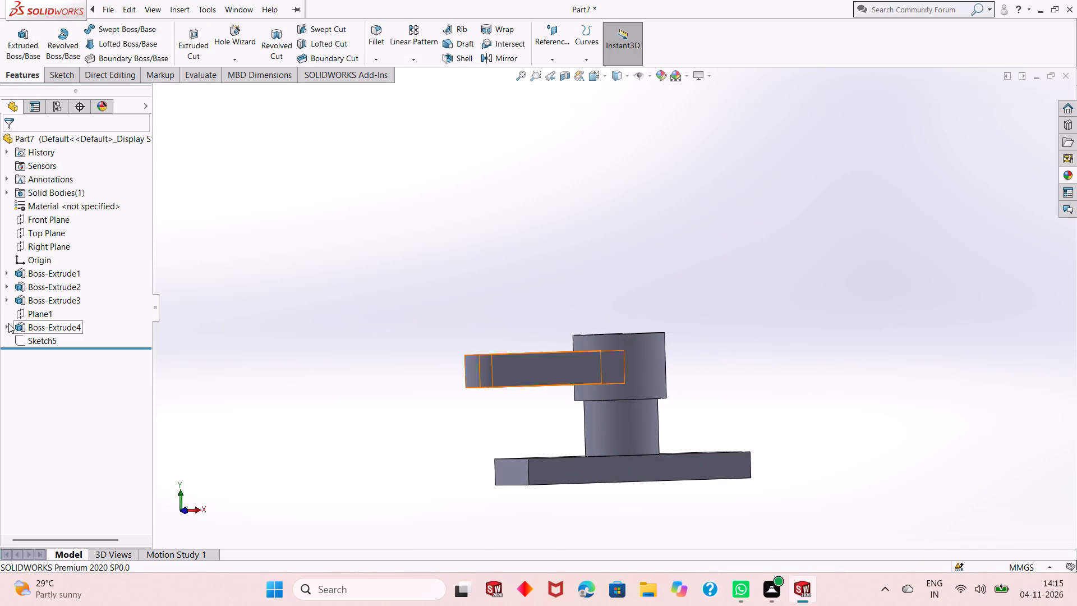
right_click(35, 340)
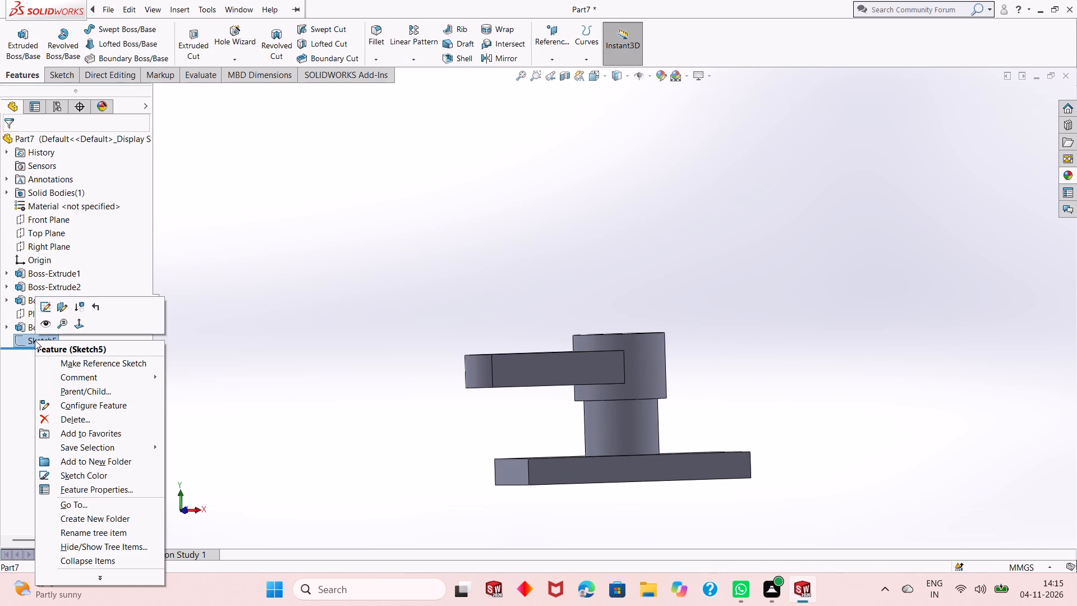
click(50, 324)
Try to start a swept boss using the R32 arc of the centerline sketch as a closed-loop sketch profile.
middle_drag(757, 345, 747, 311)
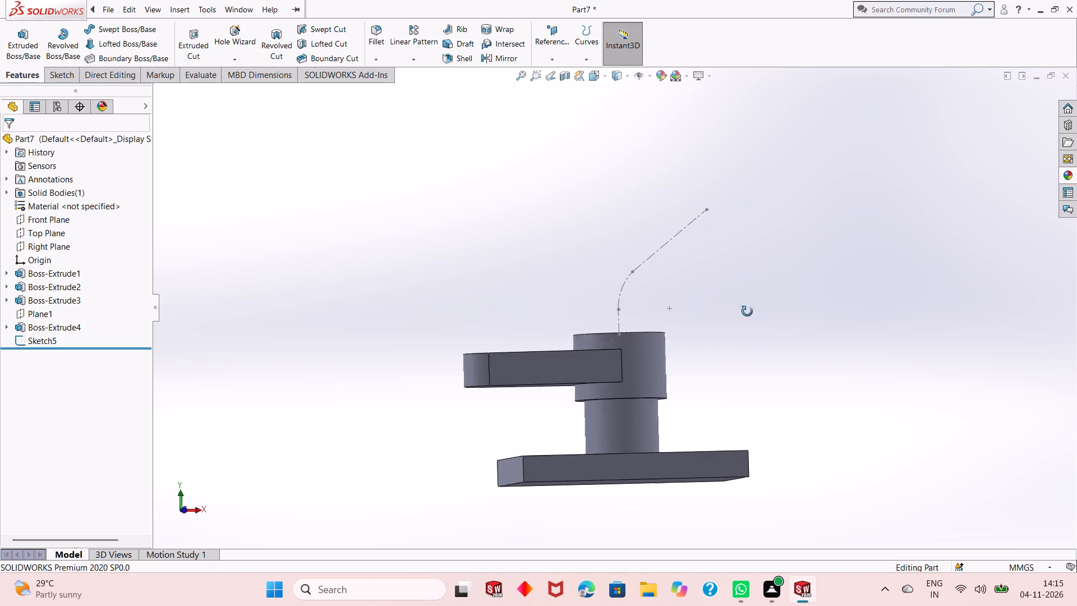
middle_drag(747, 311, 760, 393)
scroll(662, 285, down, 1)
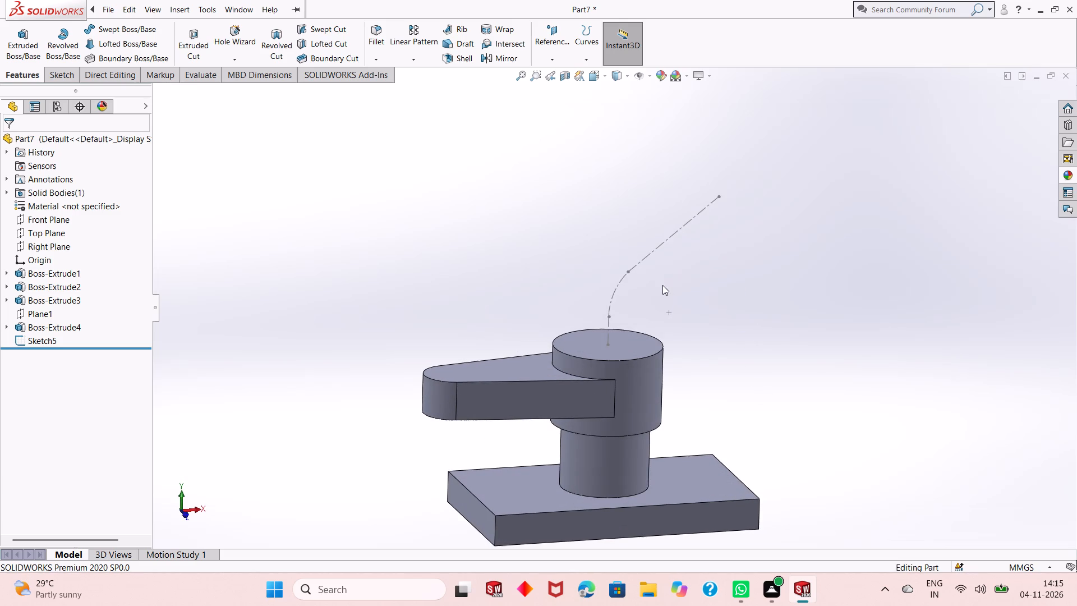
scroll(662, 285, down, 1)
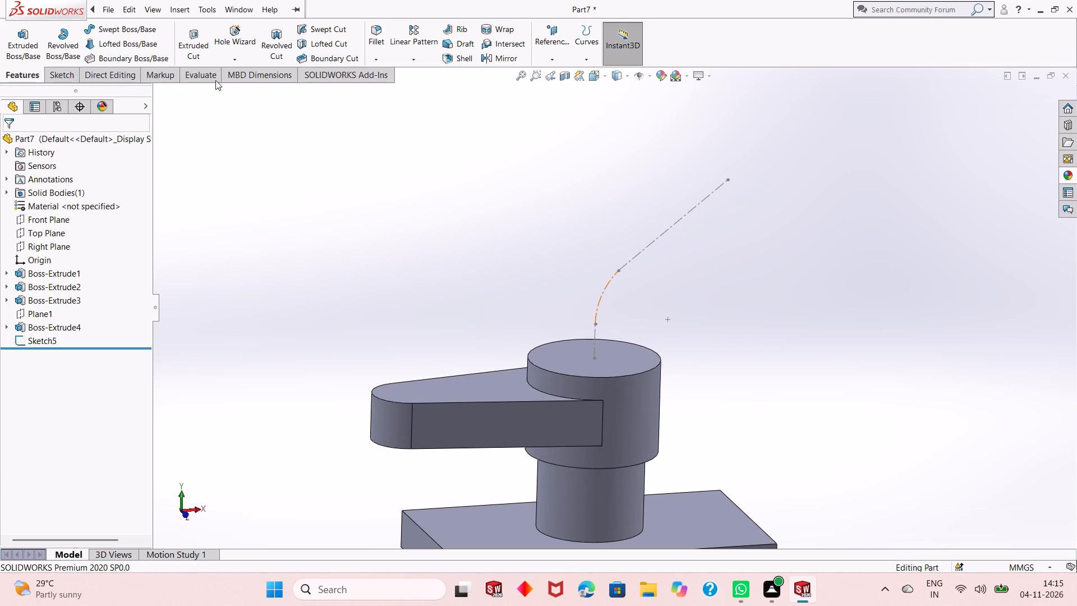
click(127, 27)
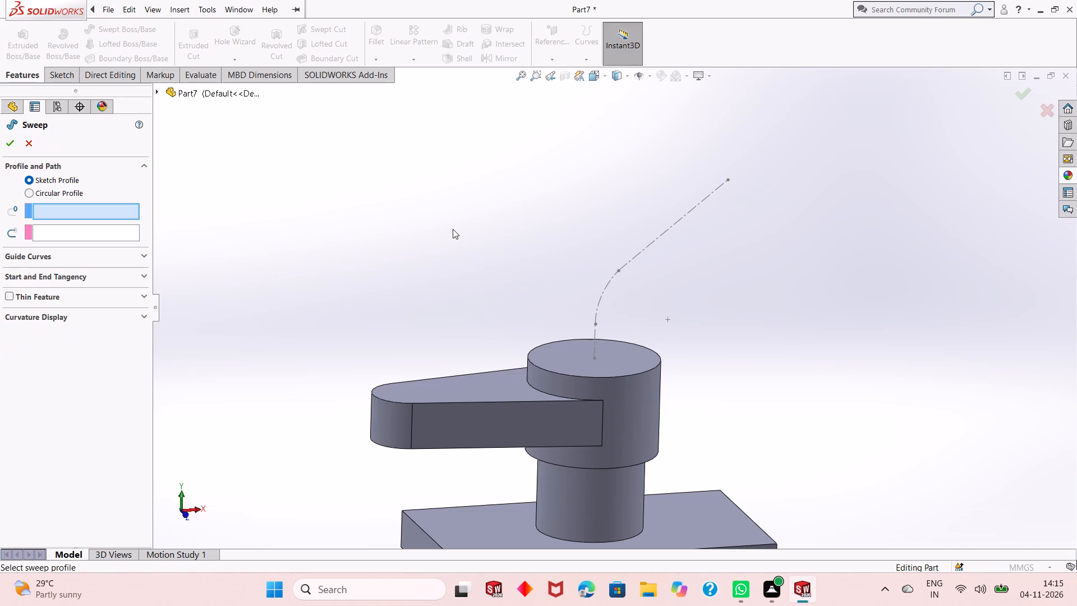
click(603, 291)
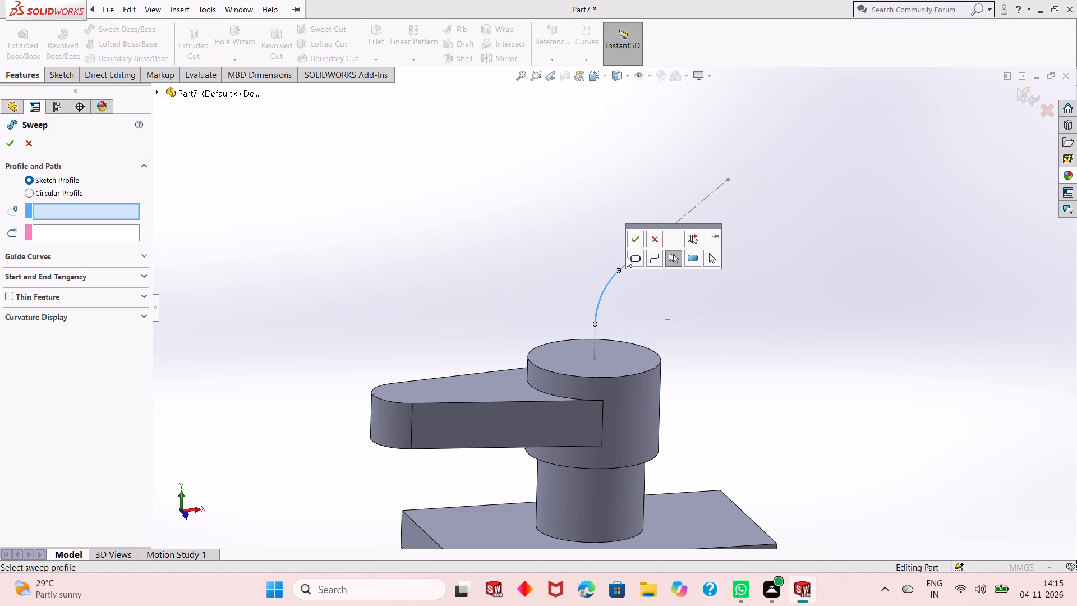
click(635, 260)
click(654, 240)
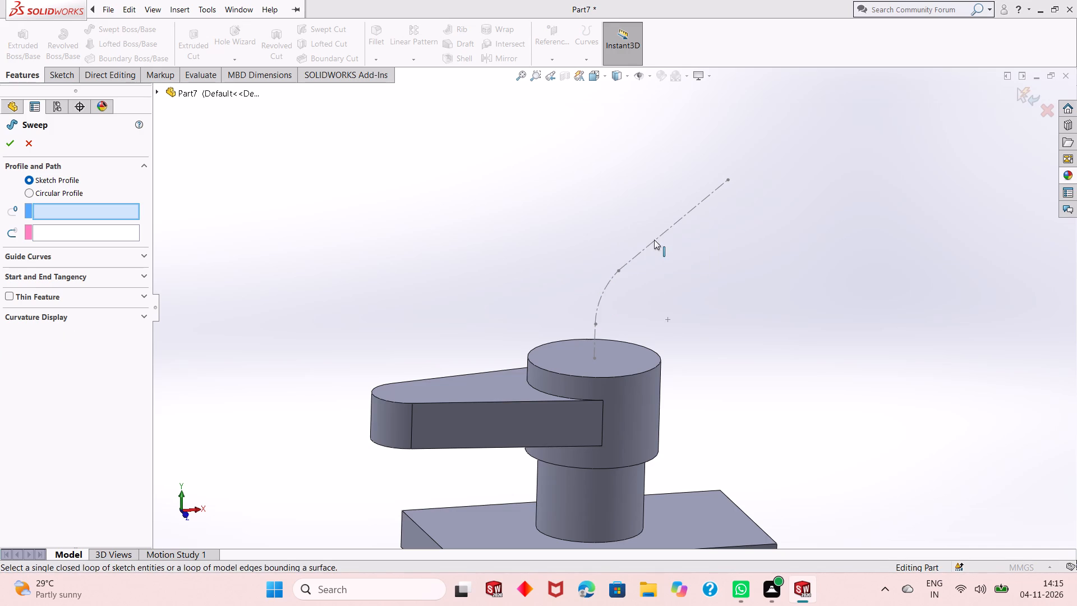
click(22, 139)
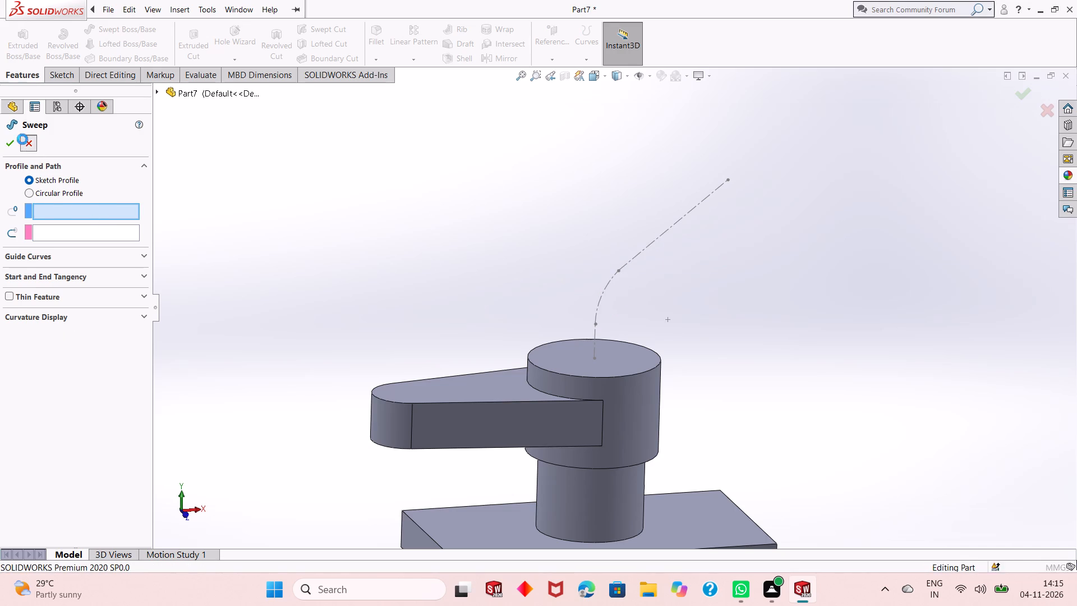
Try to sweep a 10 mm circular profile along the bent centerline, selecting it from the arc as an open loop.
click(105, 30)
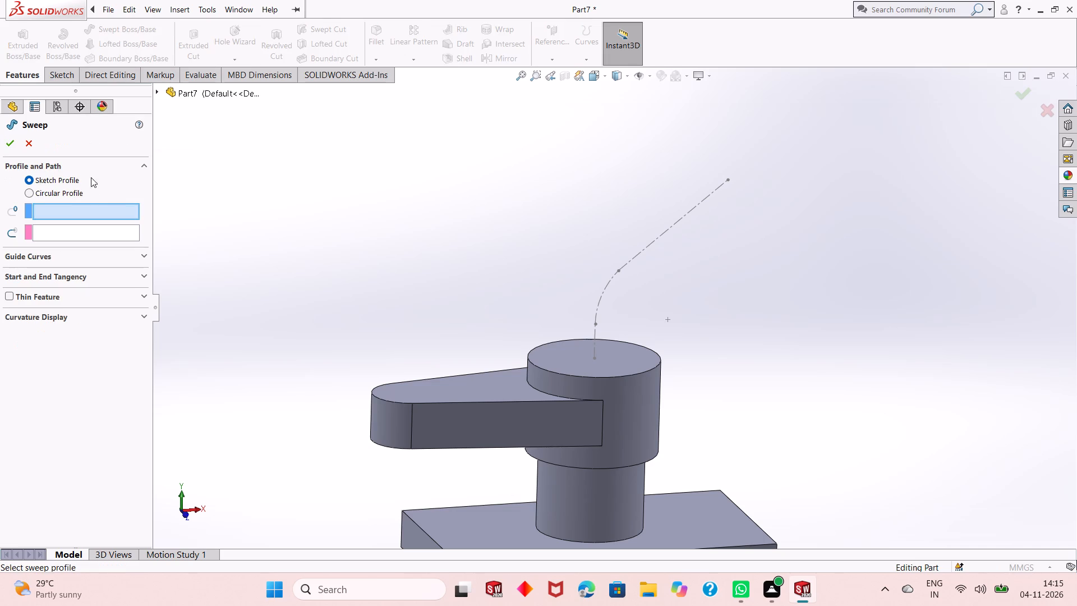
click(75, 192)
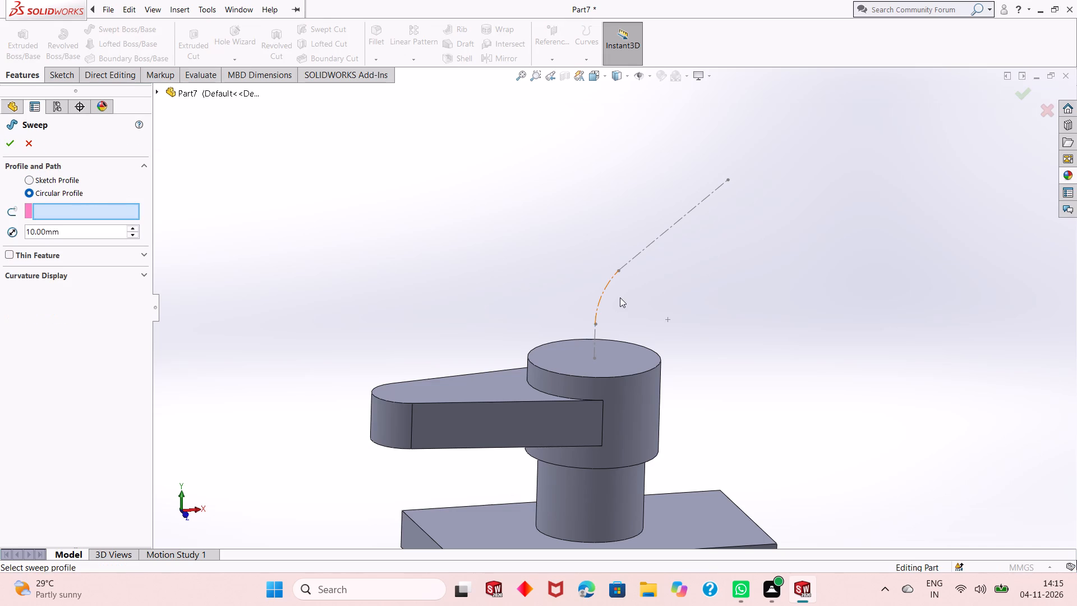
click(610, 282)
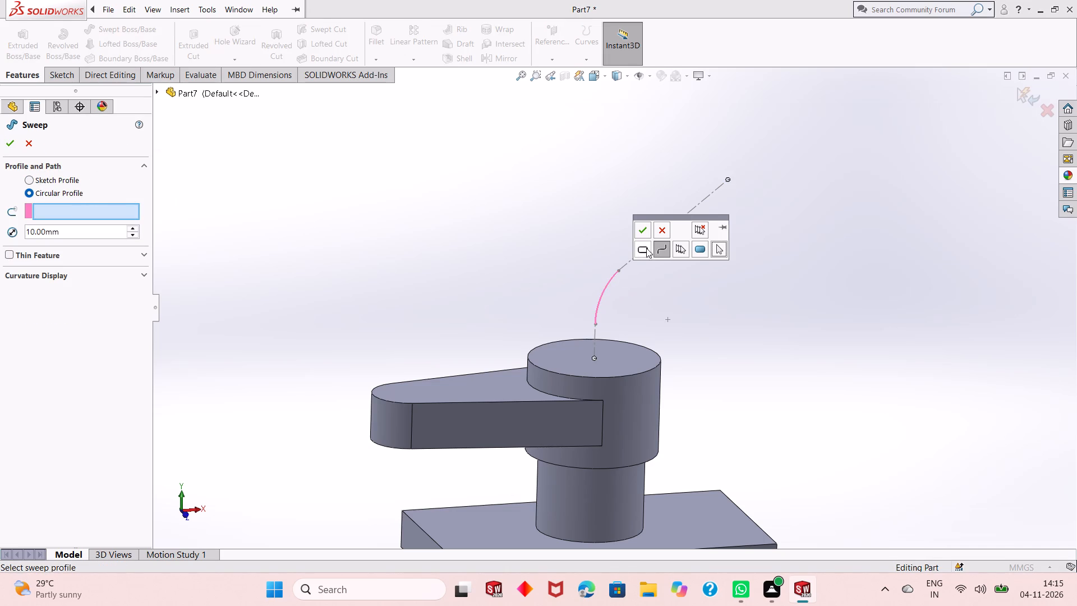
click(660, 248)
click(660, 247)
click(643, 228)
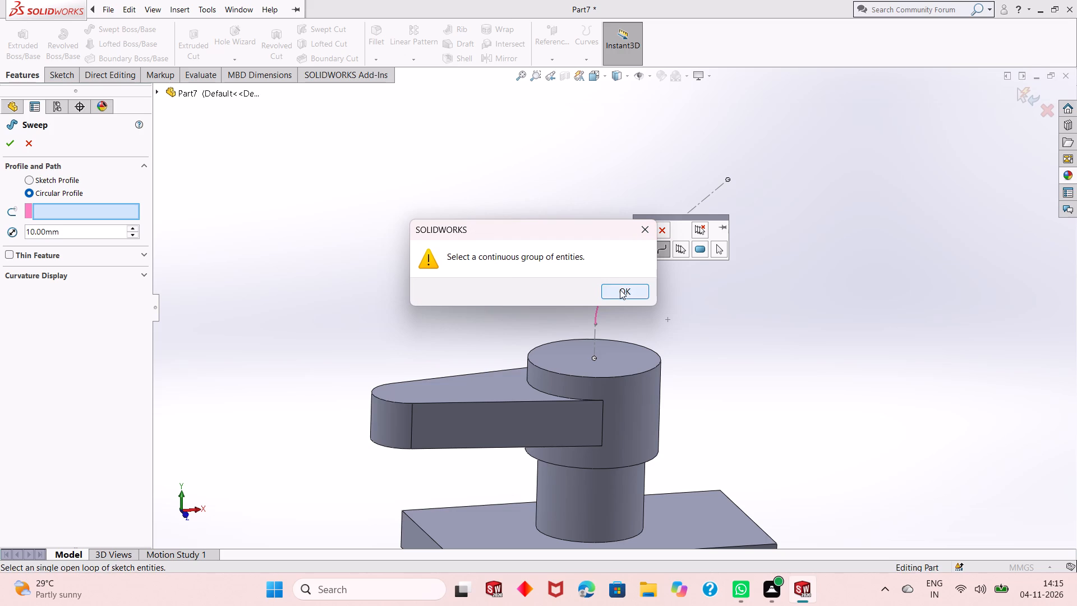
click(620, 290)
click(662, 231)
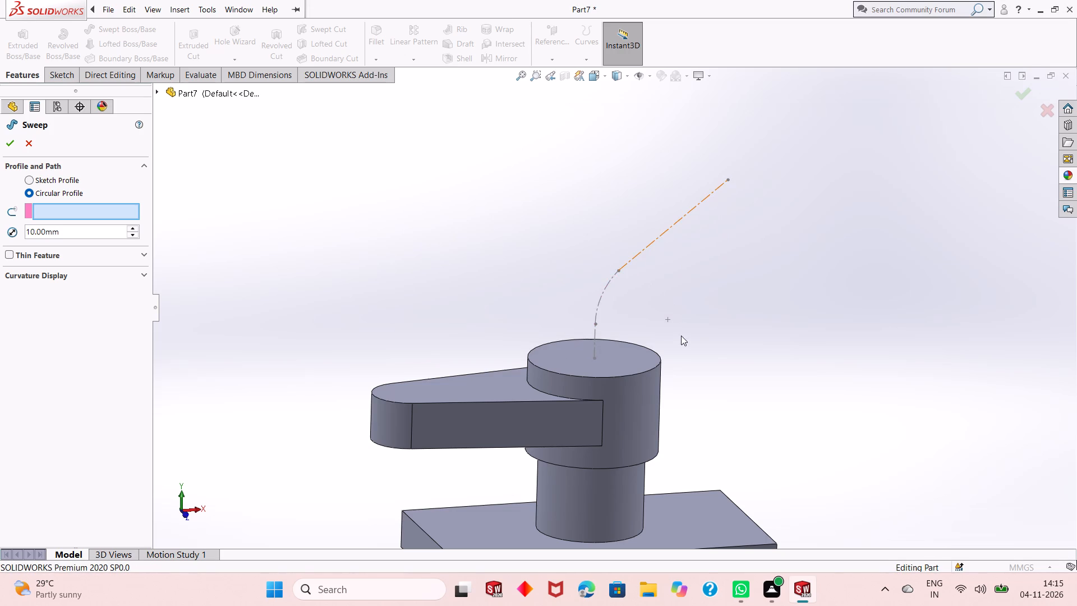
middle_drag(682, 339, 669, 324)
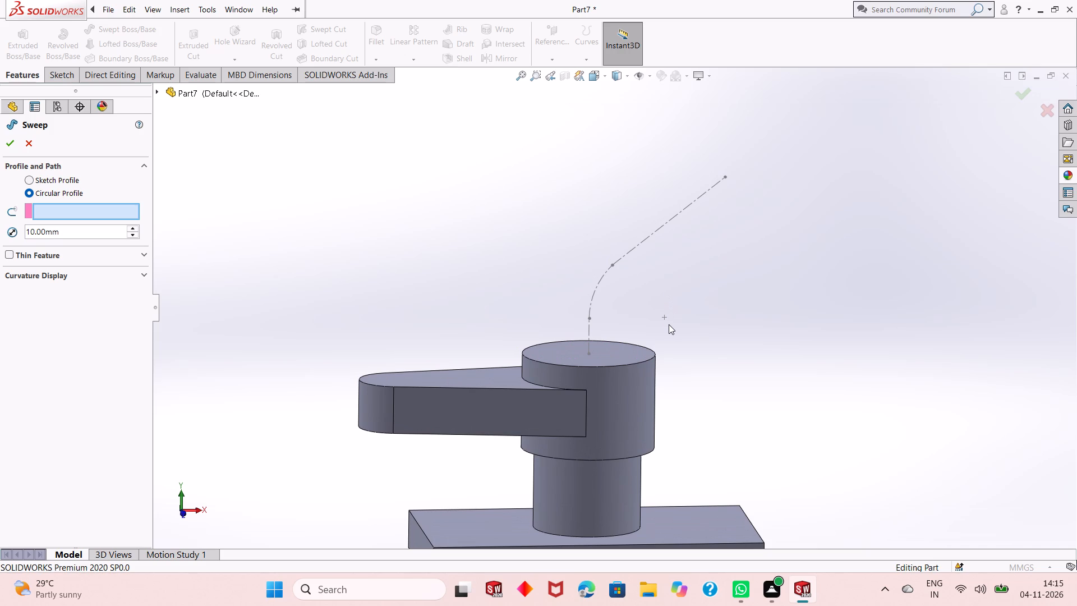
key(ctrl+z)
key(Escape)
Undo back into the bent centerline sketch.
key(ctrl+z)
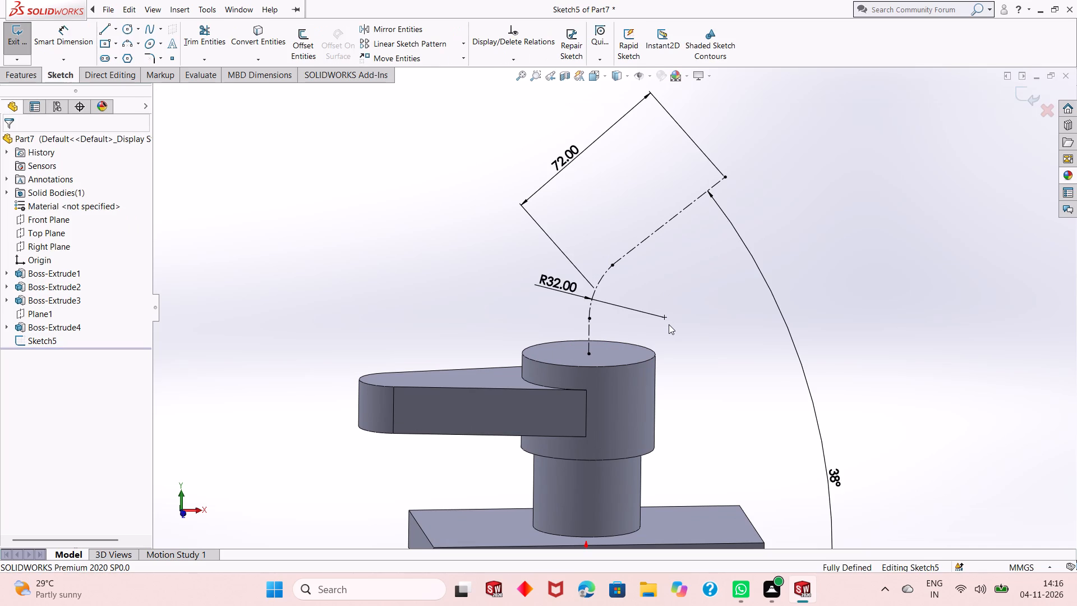
Examine the bent centerline and its start point on the cylinder's top face from several angles.
scroll(659, 391, up, 1)
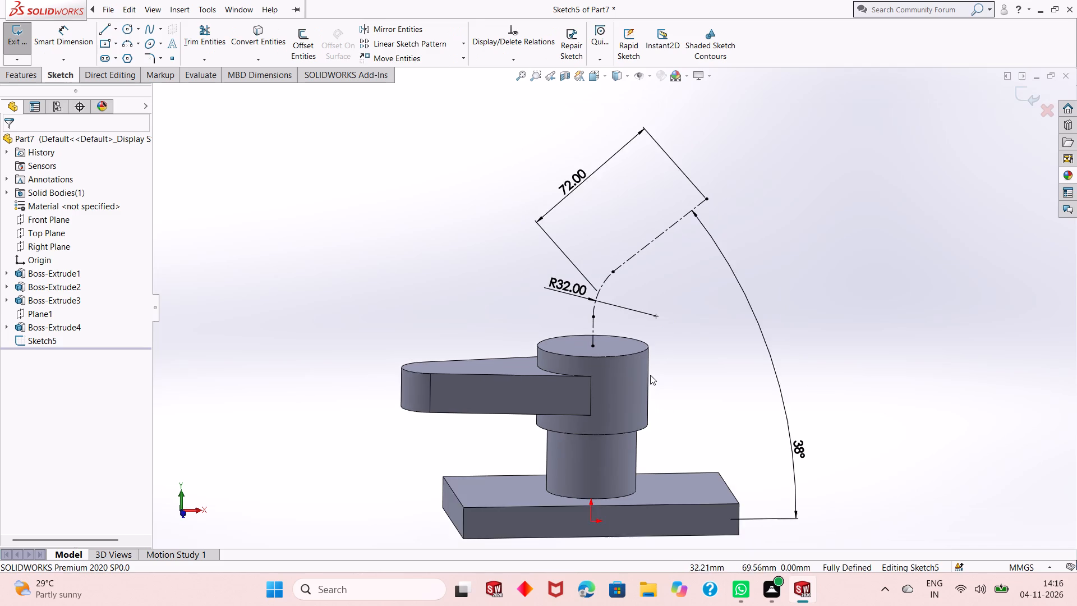
scroll(650, 375, up, 1)
middle_drag(653, 353, 645, 331)
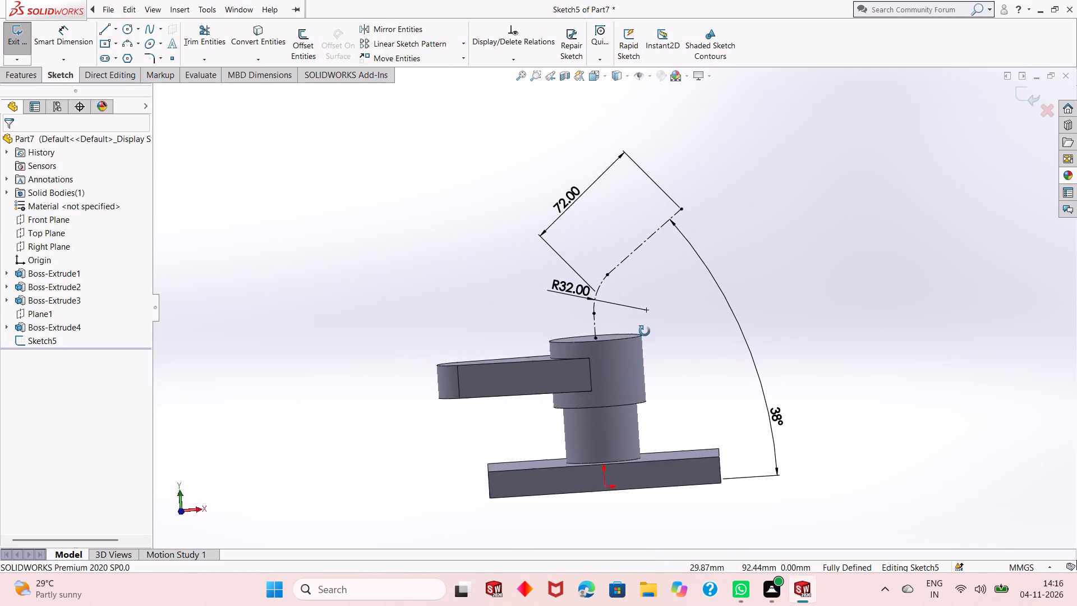
middle_drag(645, 331, 644, 350)
scroll(622, 291, down, 4)
middle_drag(628, 306, 641, 292)
scroll(633, 298, up, 2)
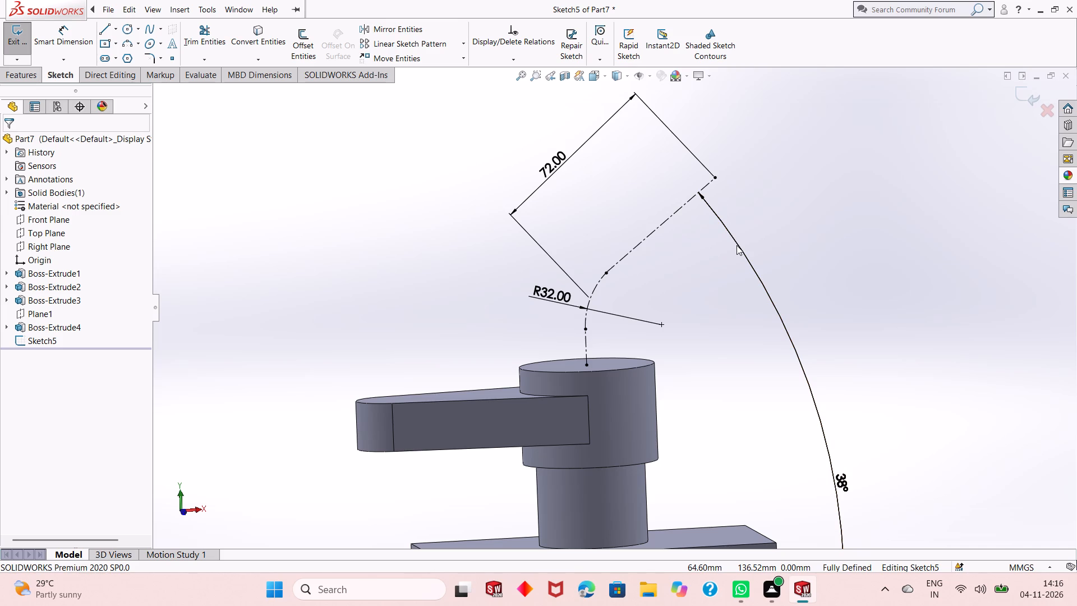
middle_drag(645, 298, 645, 366)
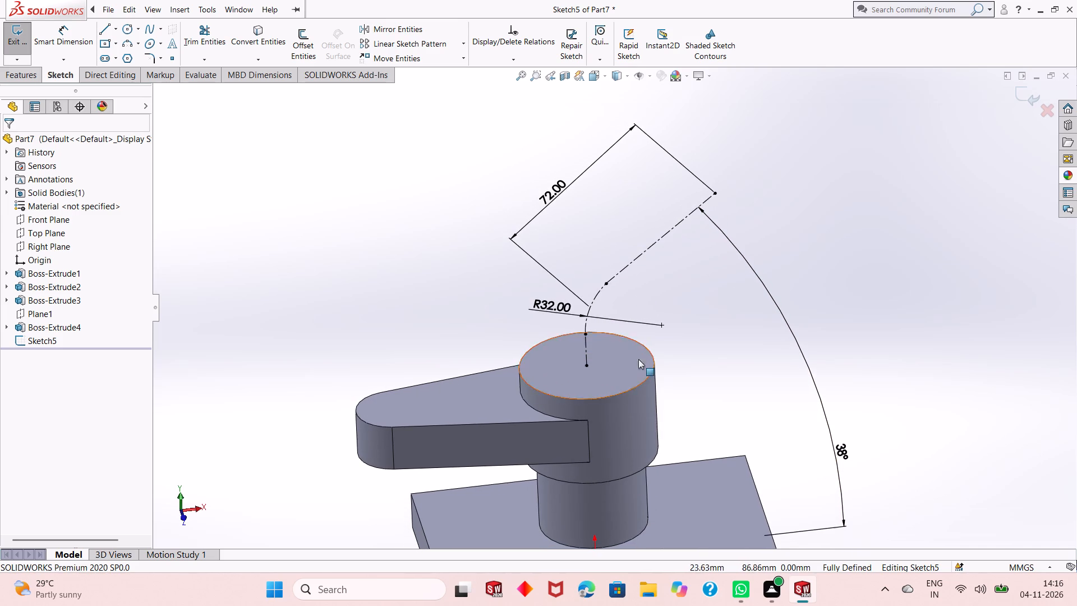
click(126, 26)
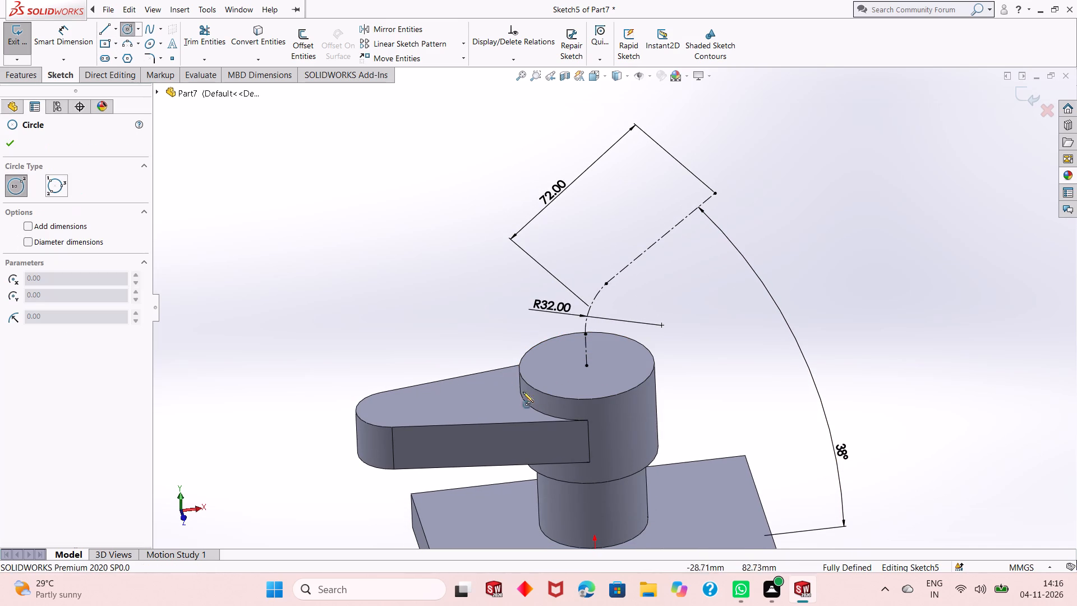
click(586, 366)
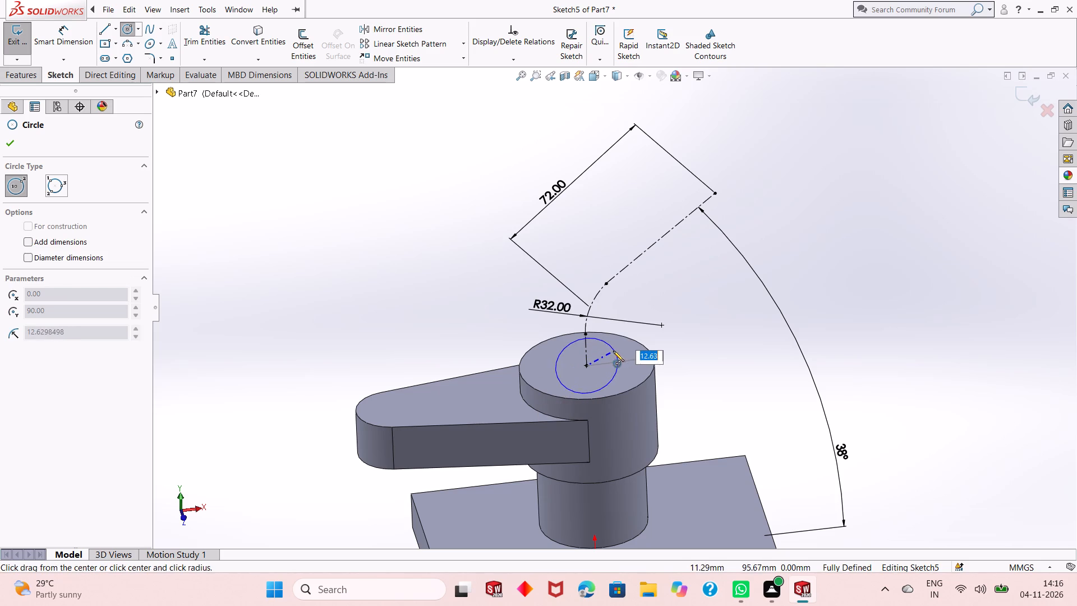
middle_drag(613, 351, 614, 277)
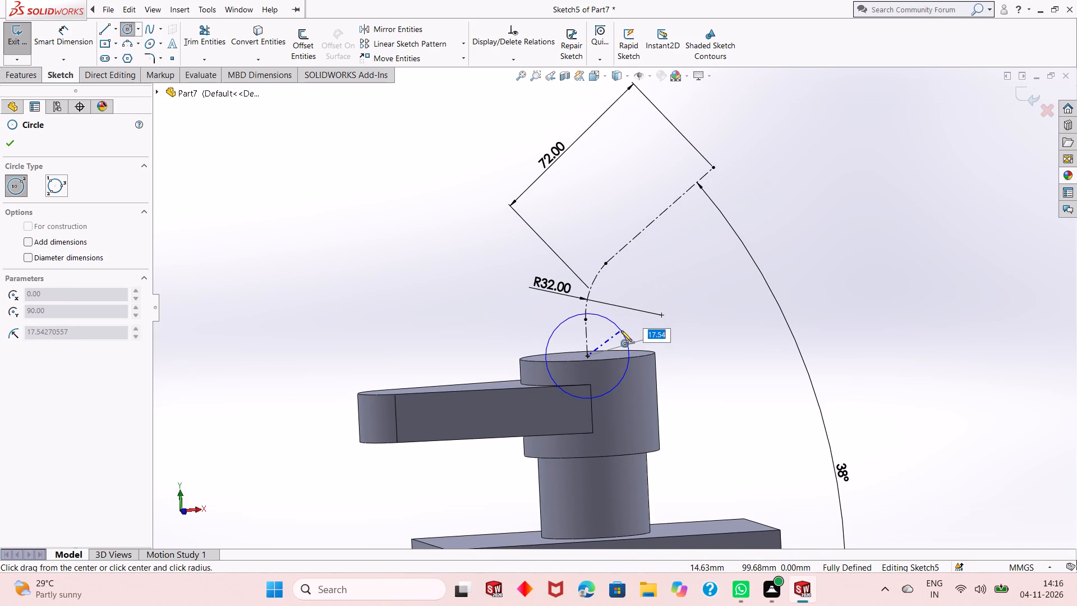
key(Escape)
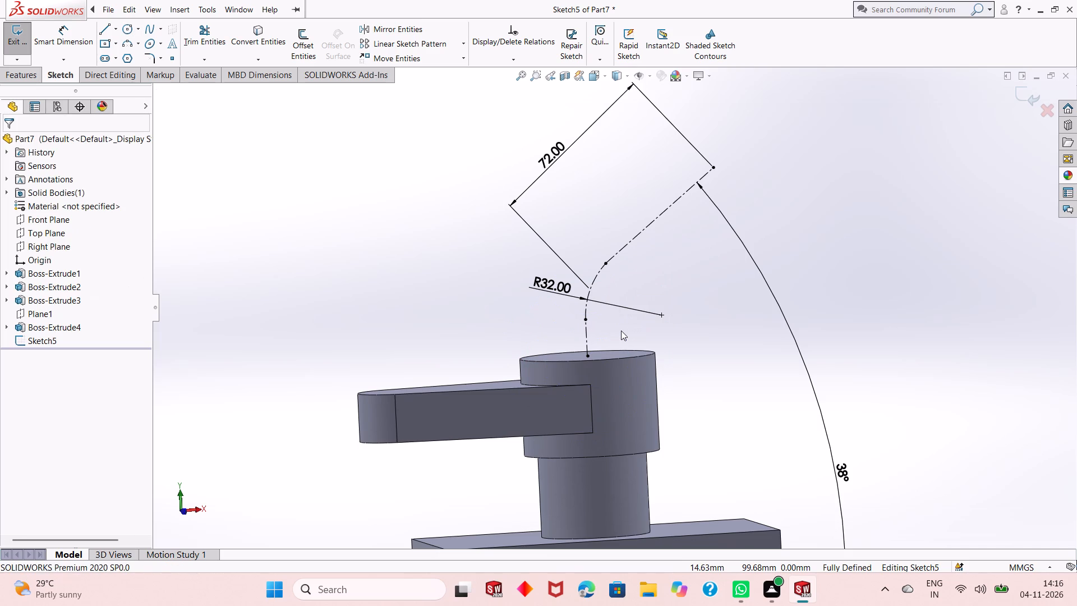
Exit the bent centerline sketch above the cylinder.
scroll(650, 426, up, 1)
middle_drag(735, 266, 732, 320)
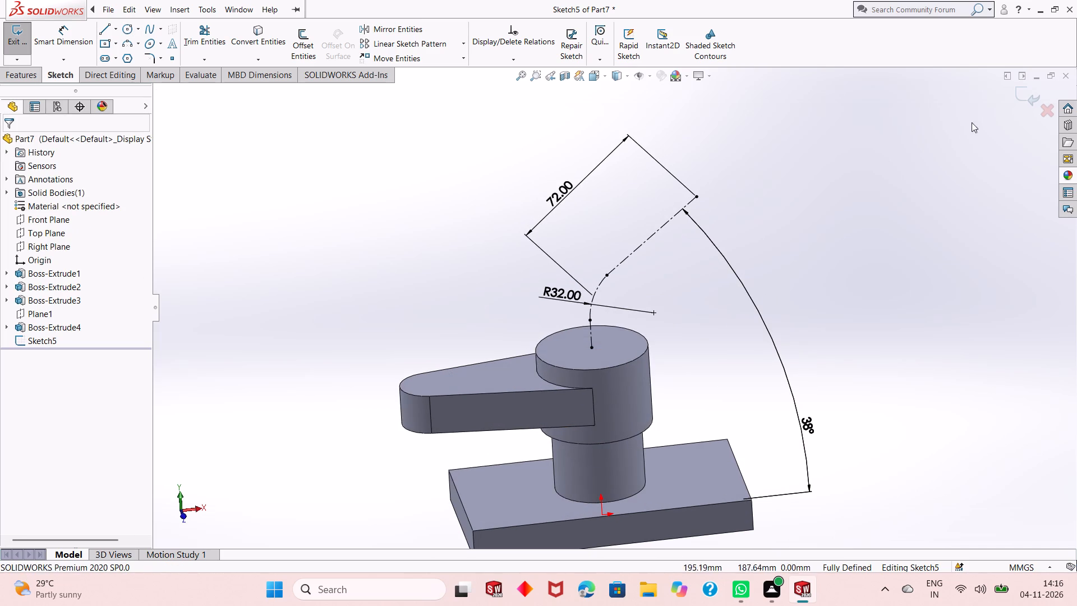
click(1024, 98)
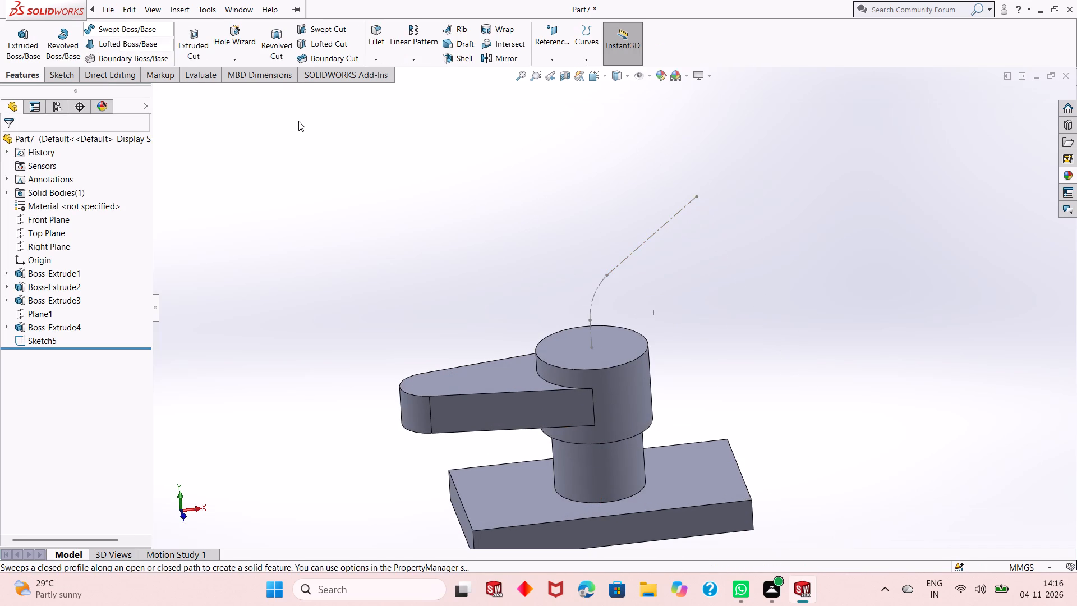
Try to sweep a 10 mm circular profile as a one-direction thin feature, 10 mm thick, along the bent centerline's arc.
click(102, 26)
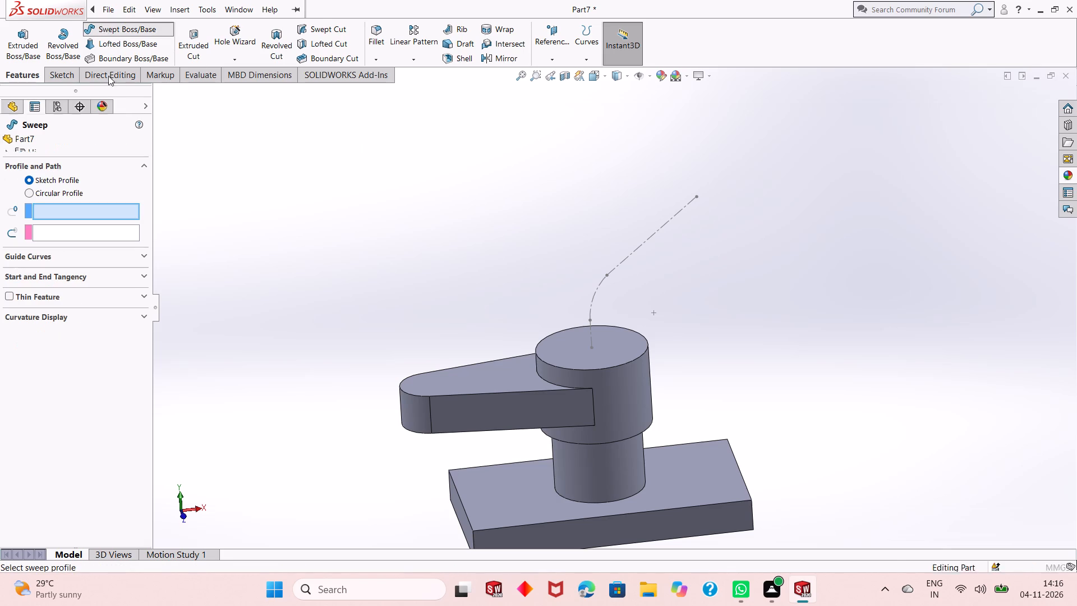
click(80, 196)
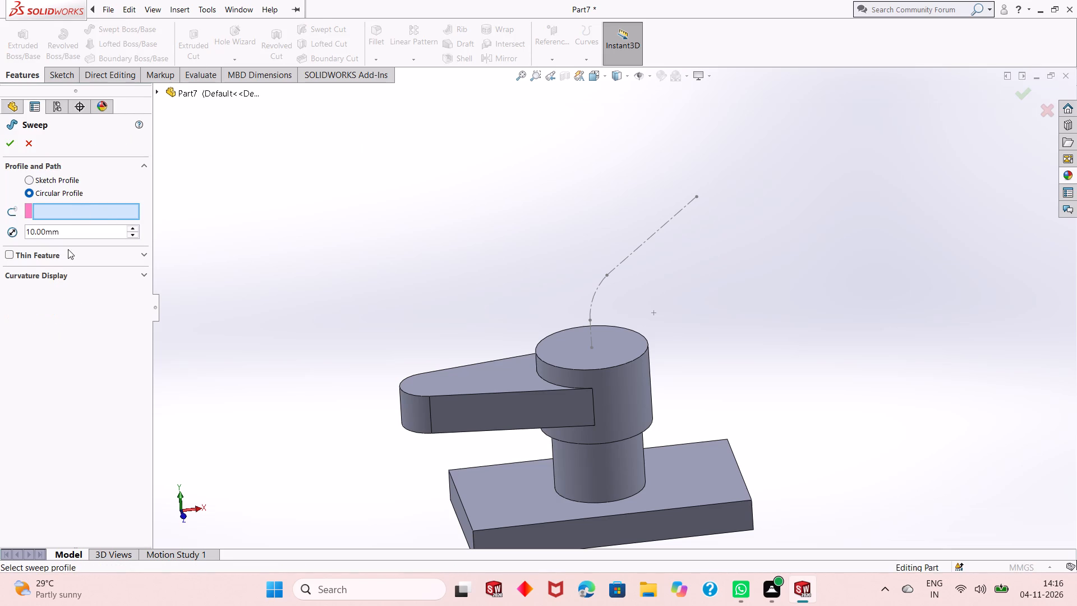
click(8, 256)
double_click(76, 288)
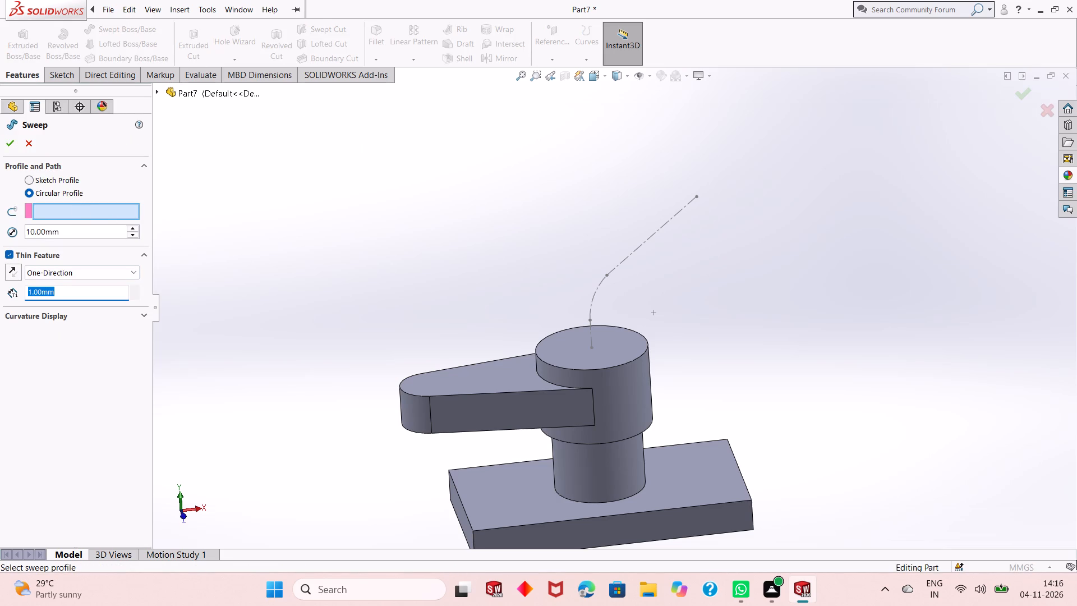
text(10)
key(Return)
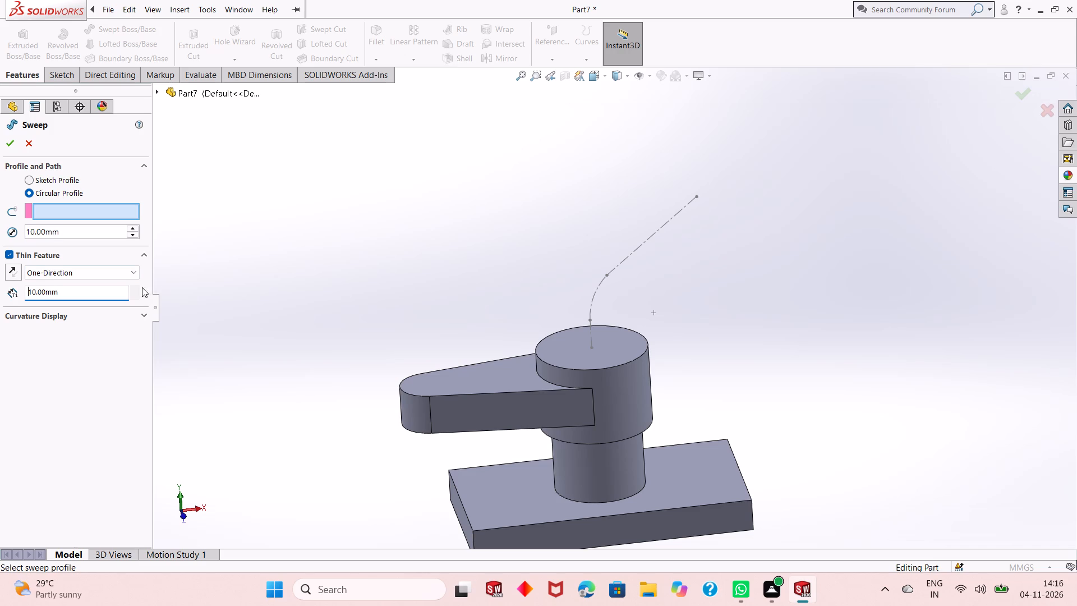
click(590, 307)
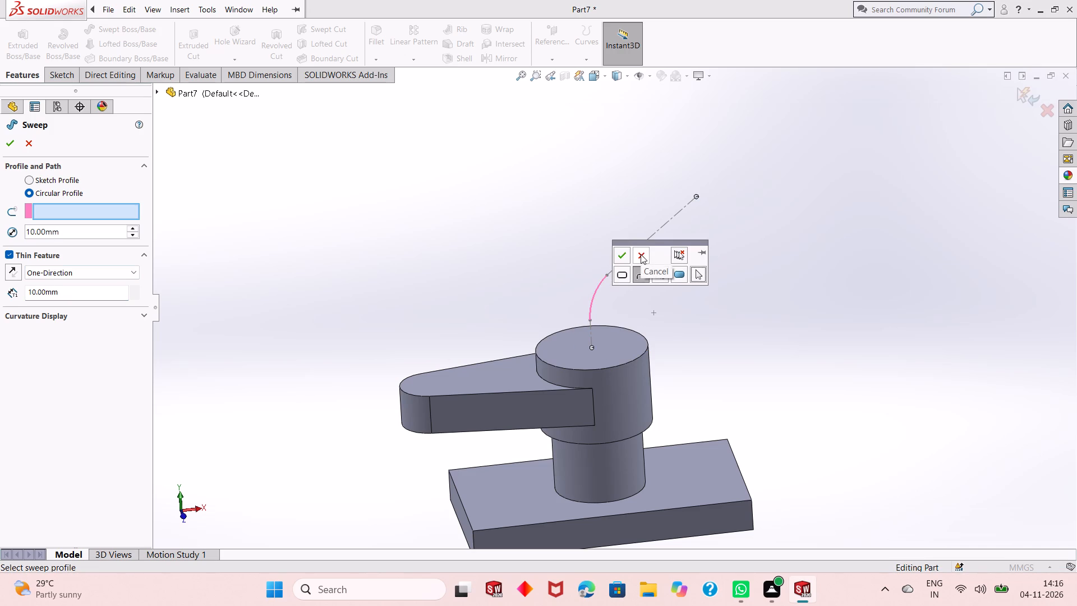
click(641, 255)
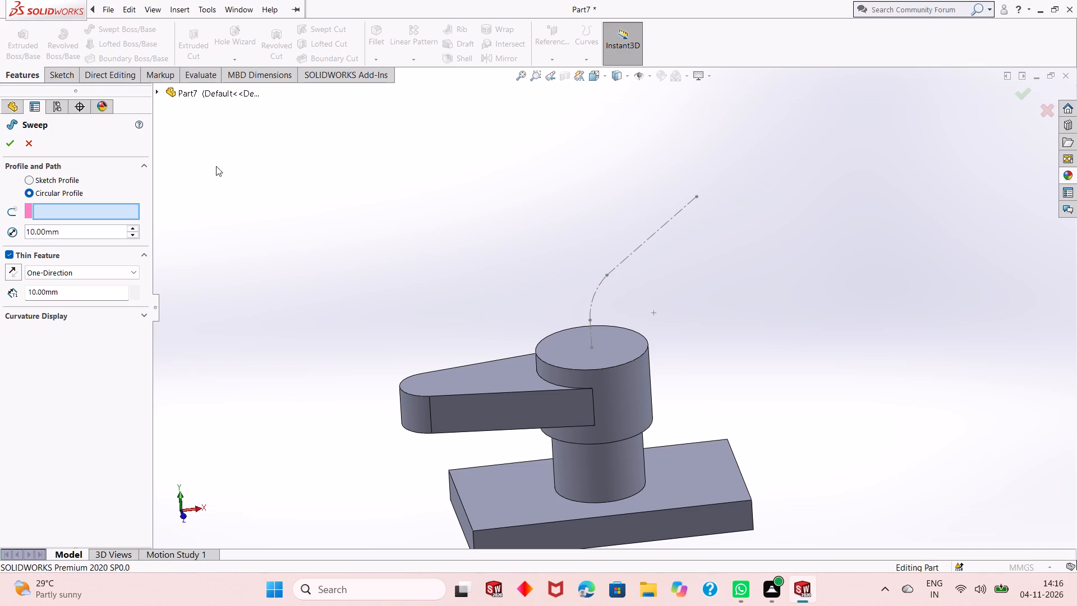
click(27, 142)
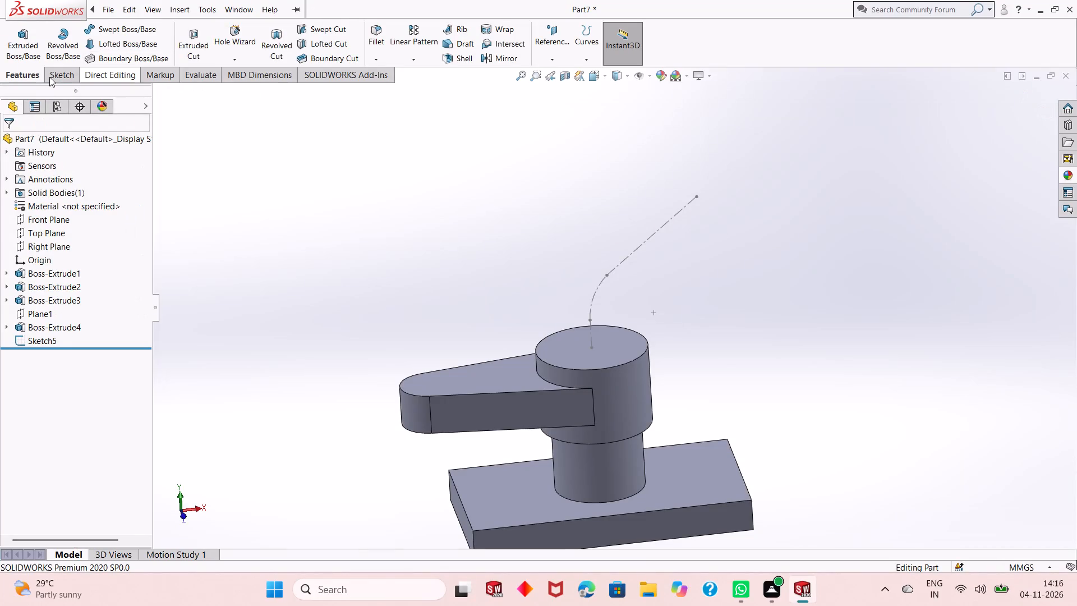
Sketch a circle about 40 mm in diameter on the upper cylinder's top face, centred on the bent centerline's start point.
click(45, 78)
click(570, 337)
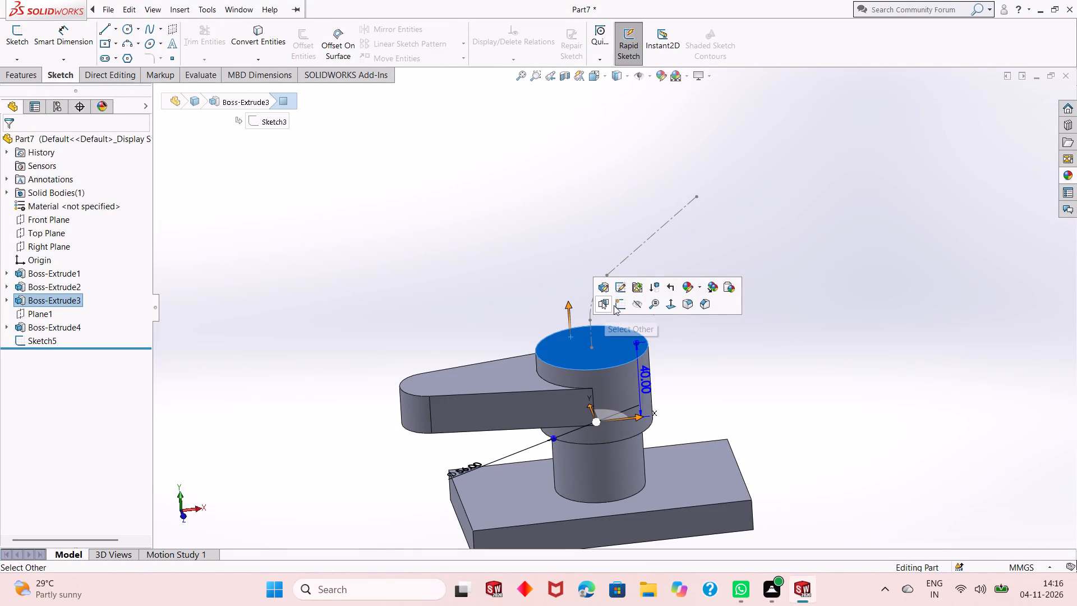
click(622, 304)
click(533, 229)
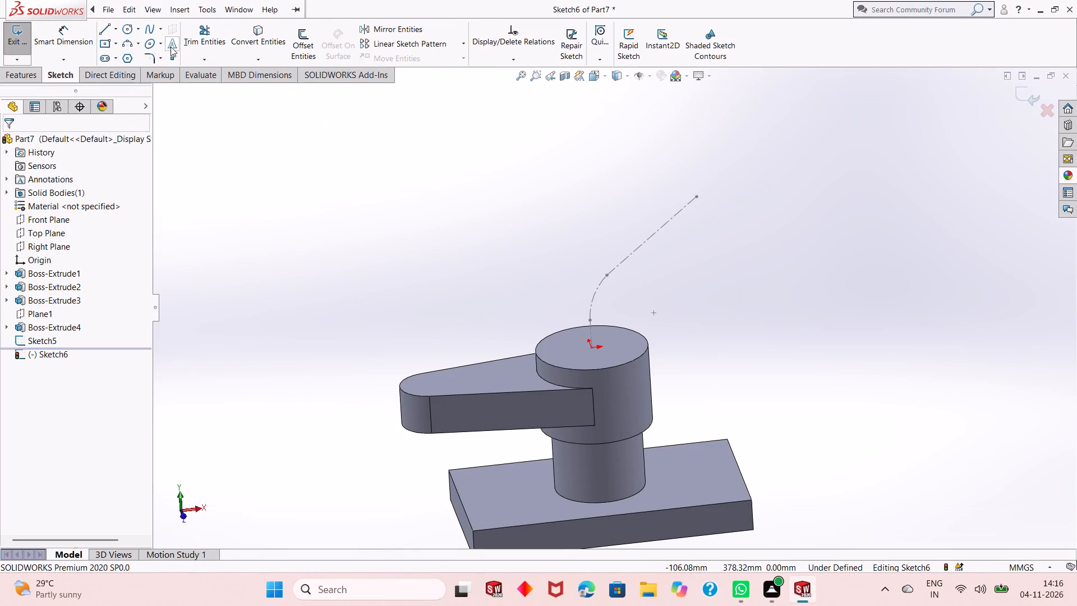
click(130, 30)
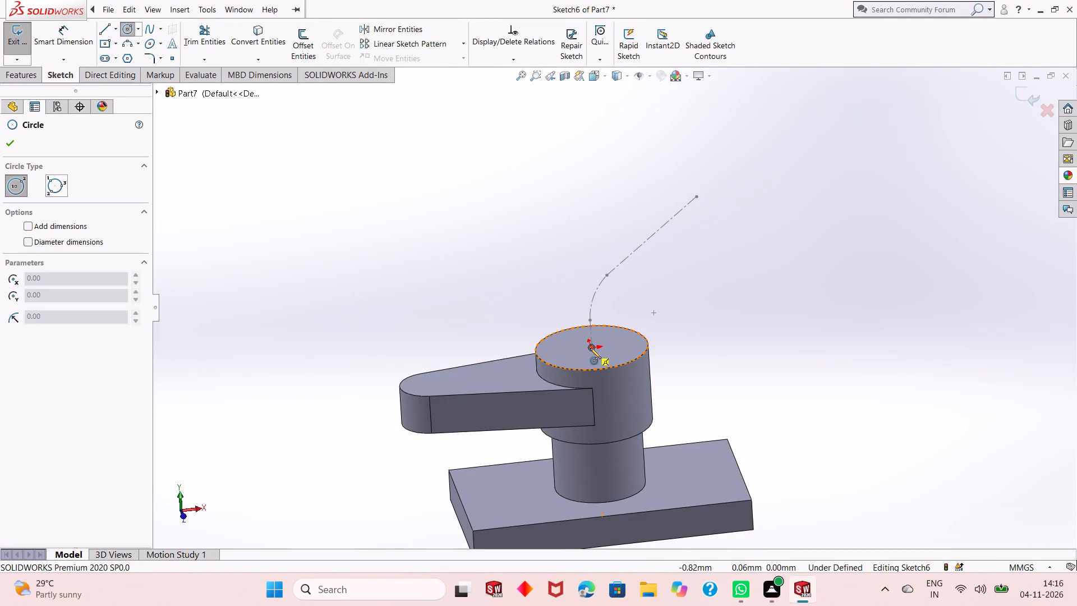
click(591, 348)
click(591, 364)
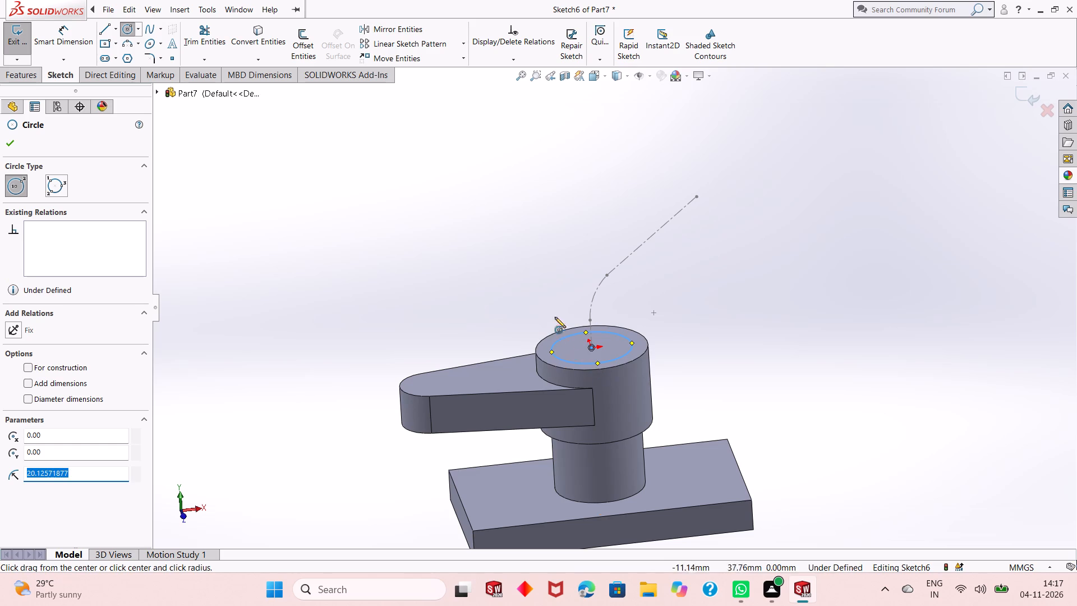
right_click(519, 258)
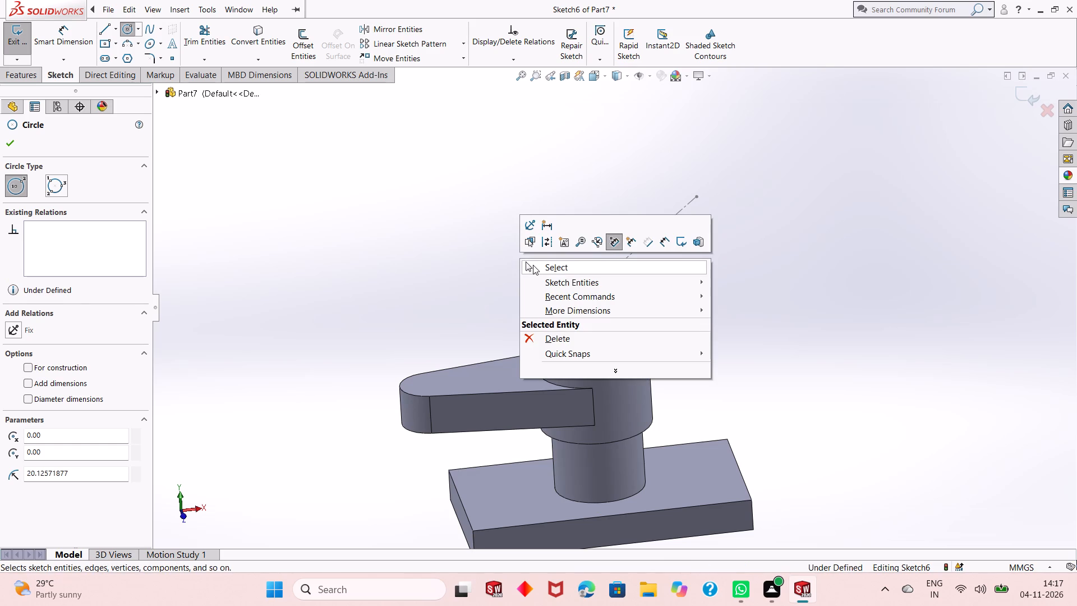
click(533, 265)
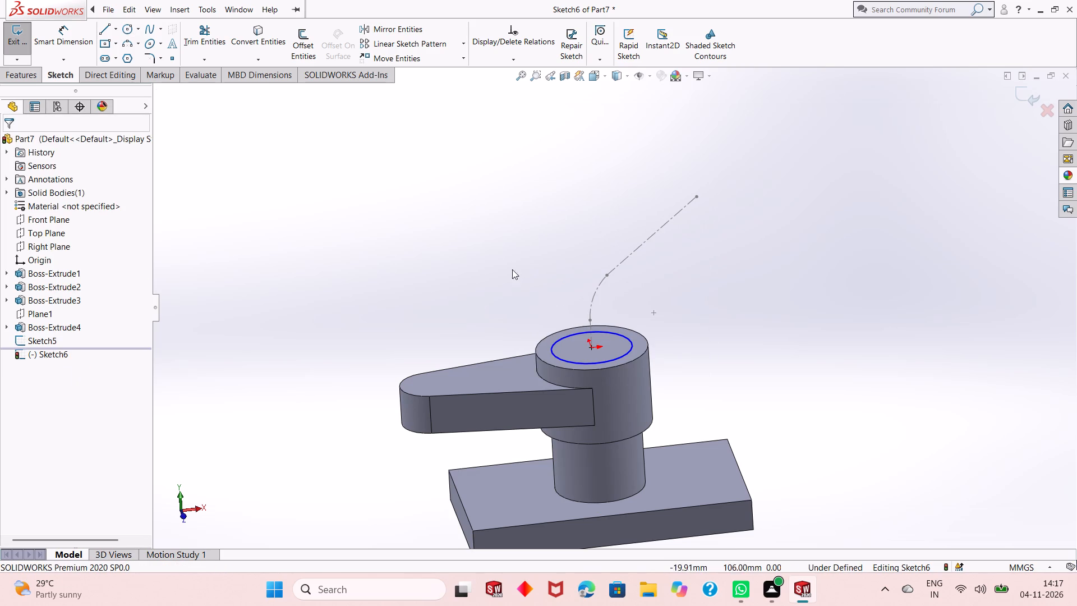
Dimension the new circle's diameter to 45 mm and exit the sketch.
click(42, 43)
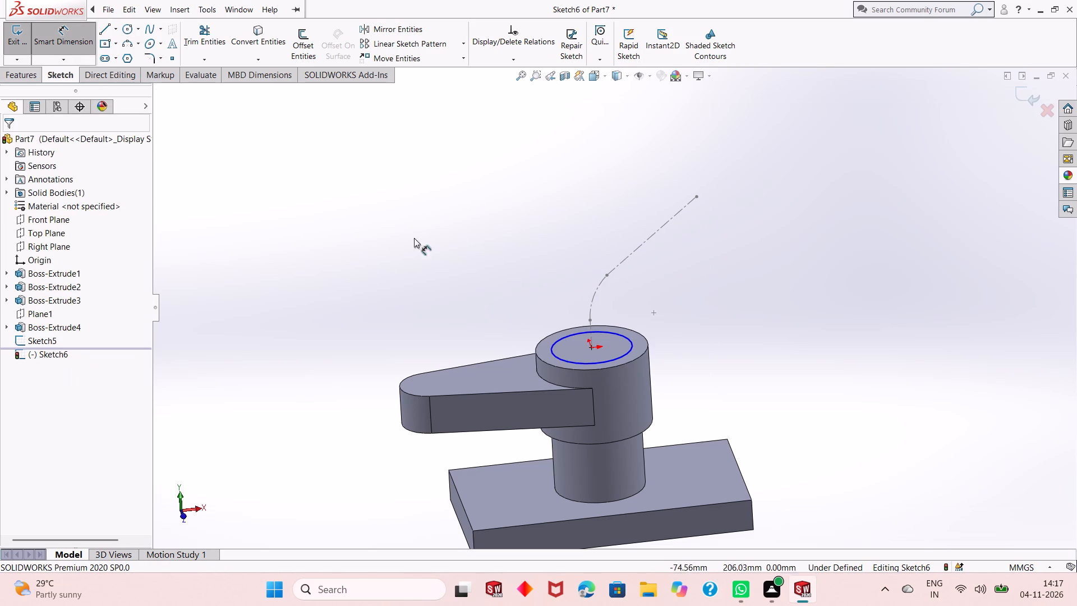
click(588, 364)
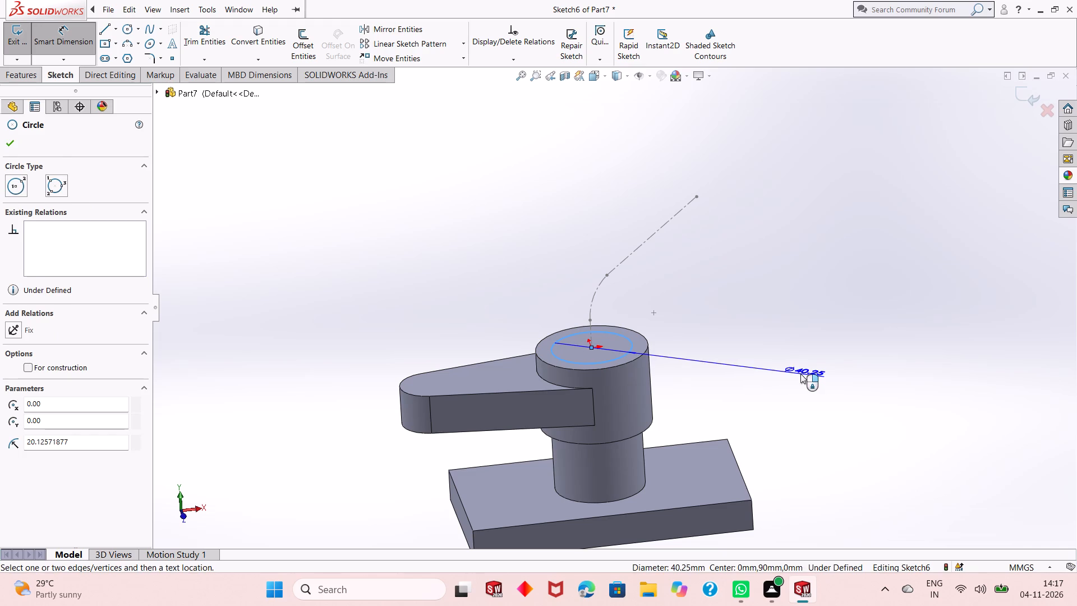
click(802, 374)
text(45)
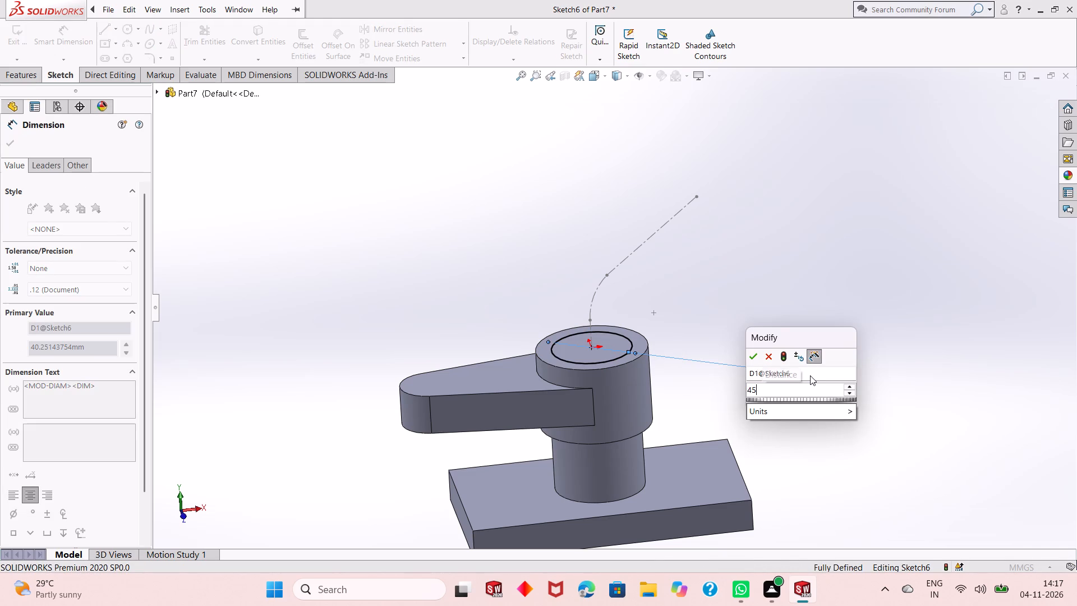
key(Return)
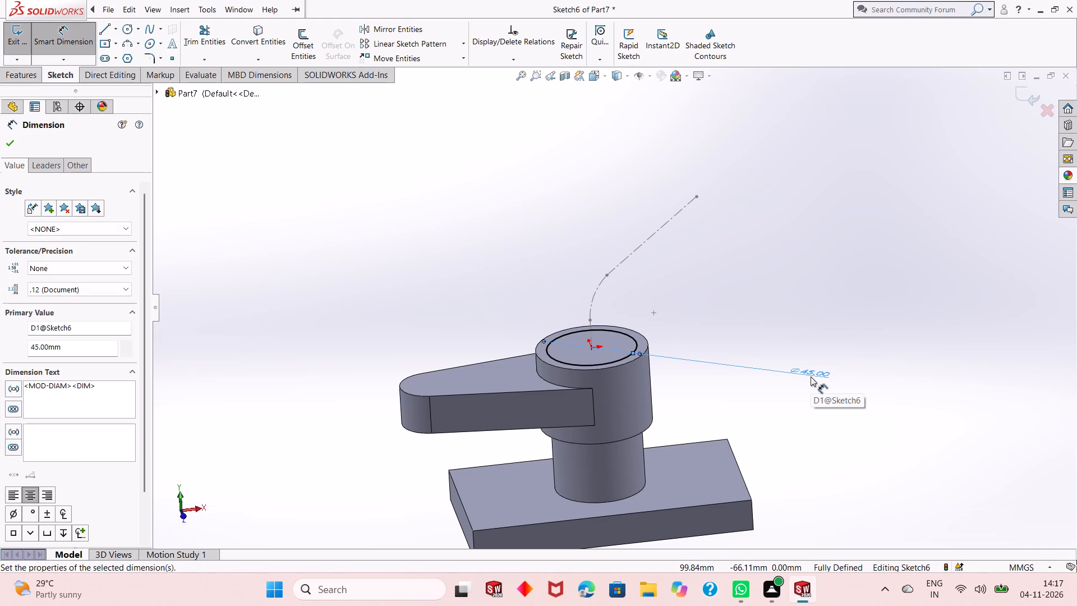
right_click(812, 389)
click(818, 424)
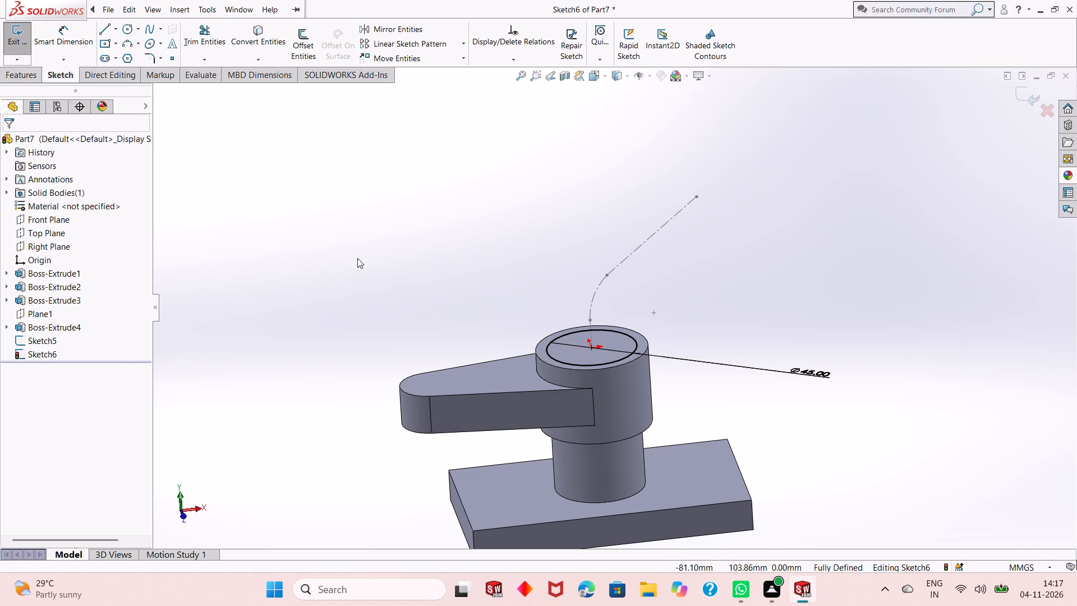
click(1017, 102)
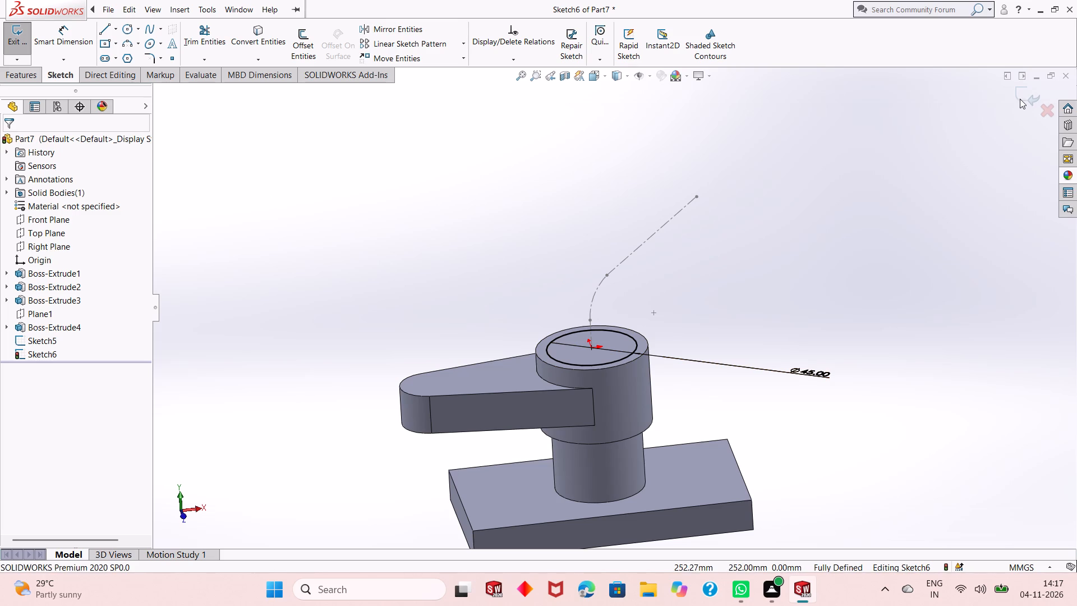
click(1021, 98)
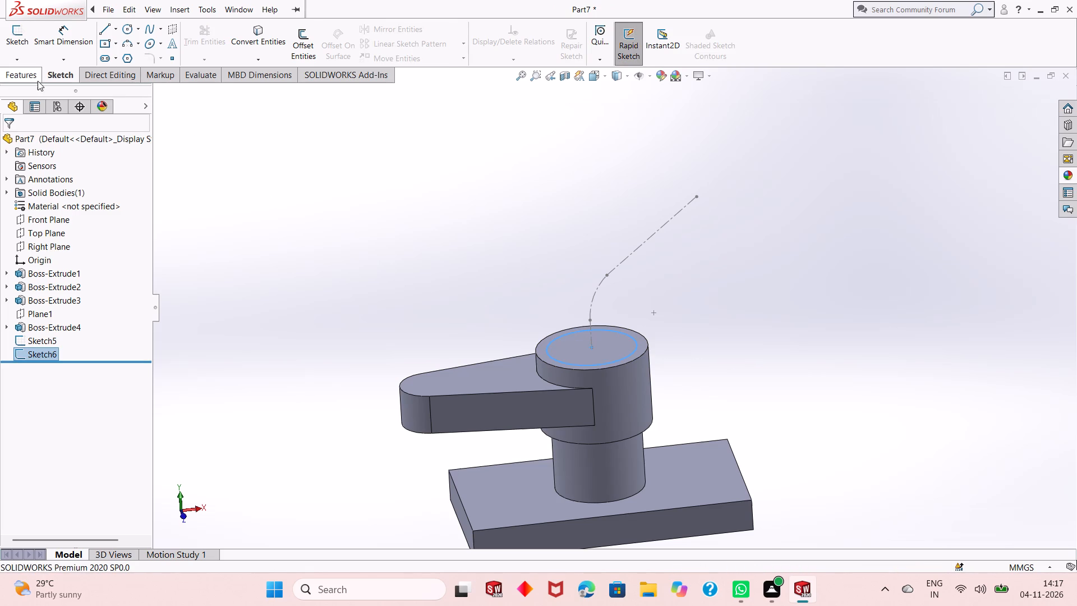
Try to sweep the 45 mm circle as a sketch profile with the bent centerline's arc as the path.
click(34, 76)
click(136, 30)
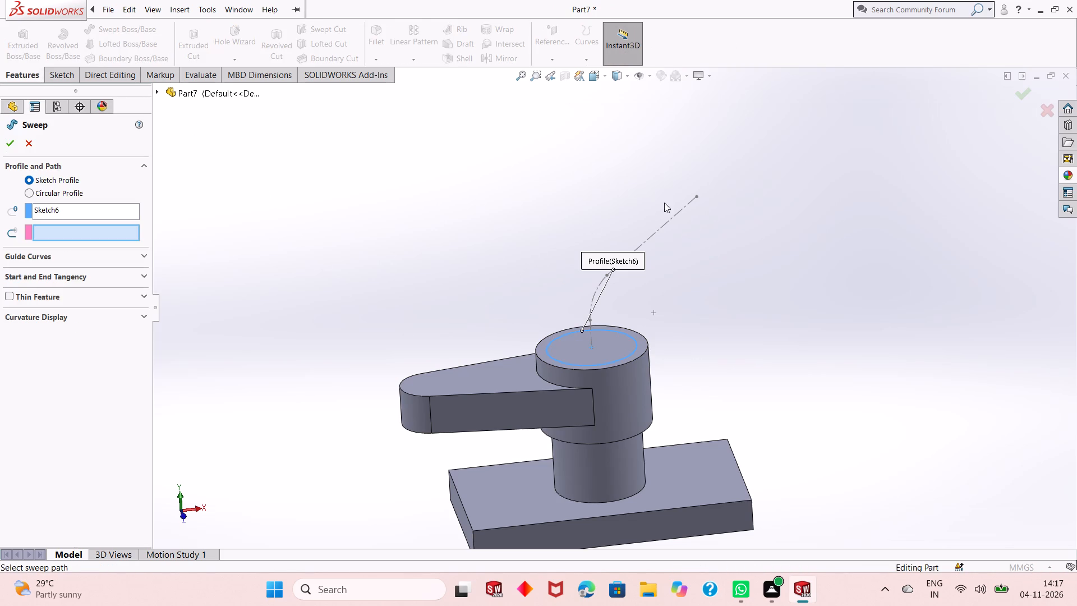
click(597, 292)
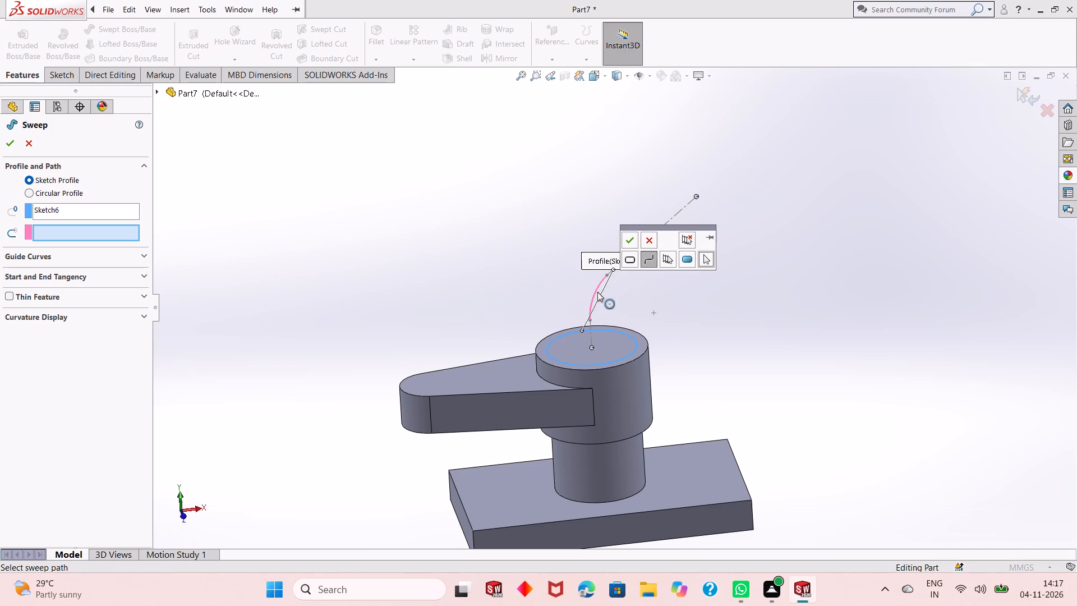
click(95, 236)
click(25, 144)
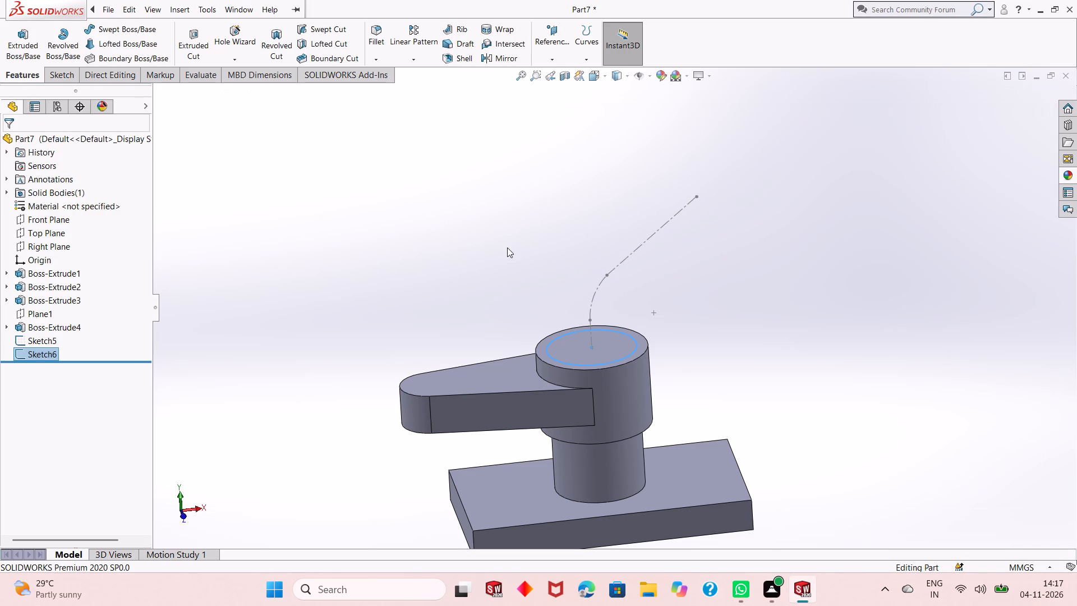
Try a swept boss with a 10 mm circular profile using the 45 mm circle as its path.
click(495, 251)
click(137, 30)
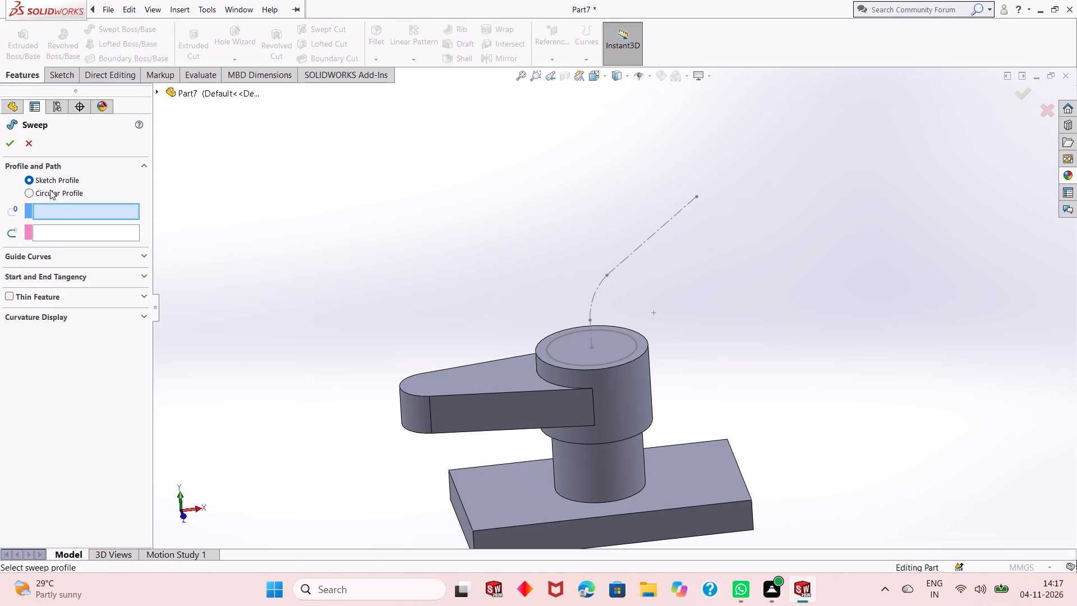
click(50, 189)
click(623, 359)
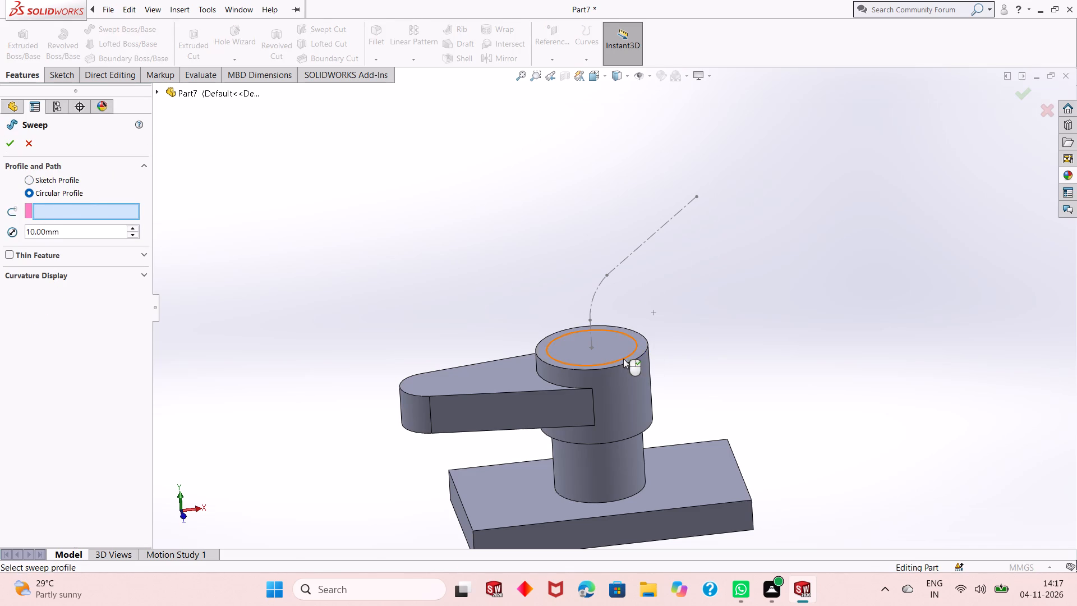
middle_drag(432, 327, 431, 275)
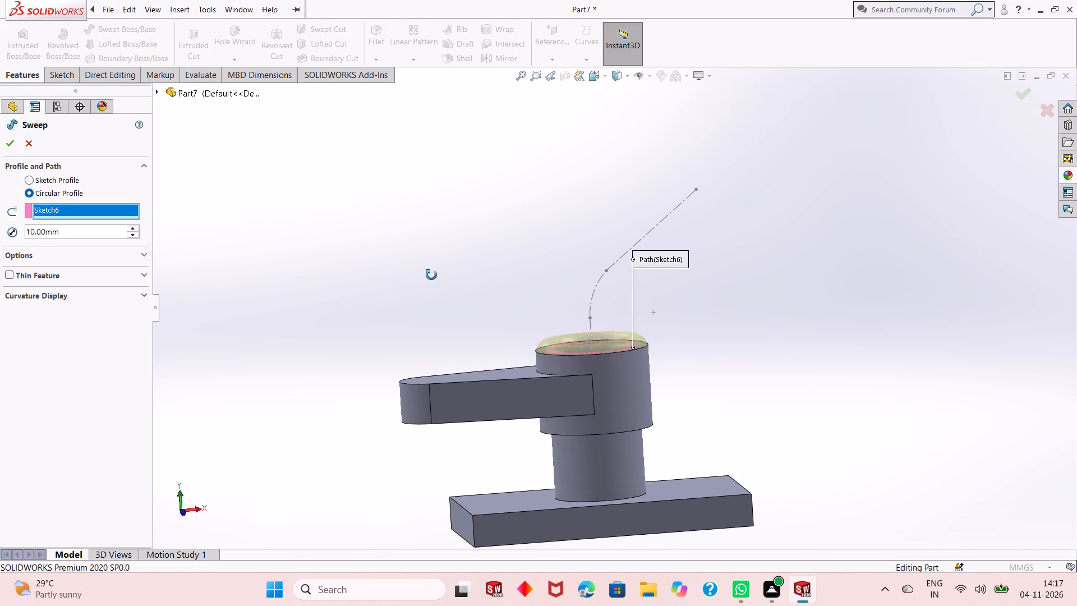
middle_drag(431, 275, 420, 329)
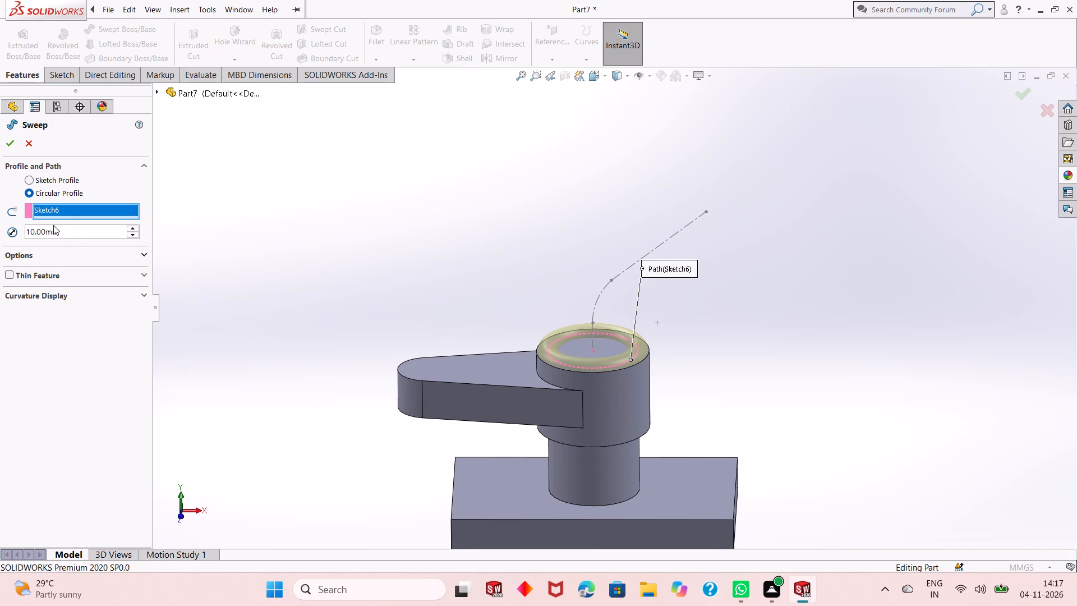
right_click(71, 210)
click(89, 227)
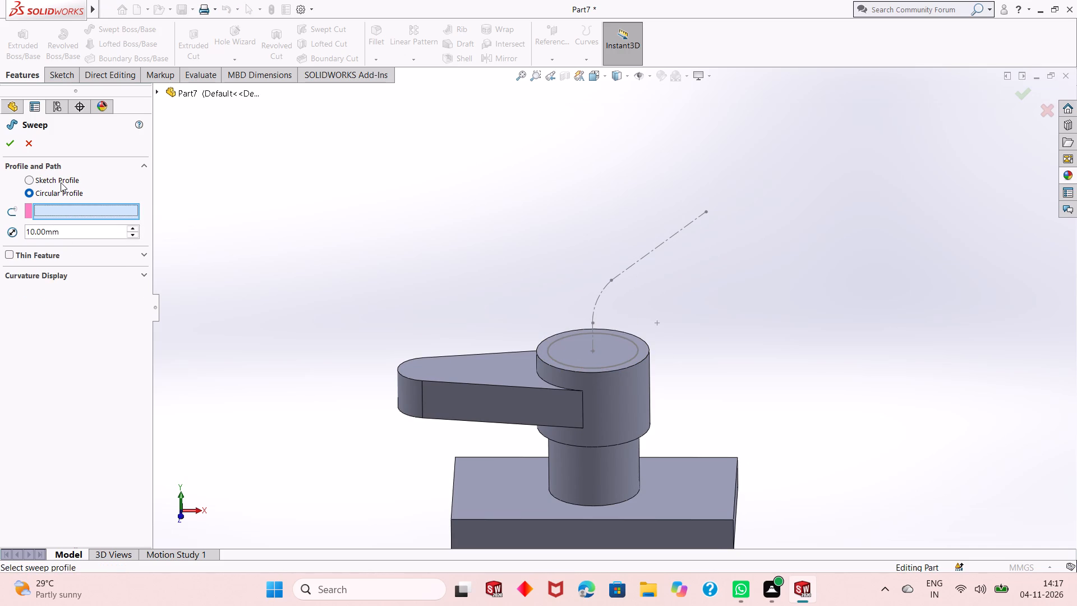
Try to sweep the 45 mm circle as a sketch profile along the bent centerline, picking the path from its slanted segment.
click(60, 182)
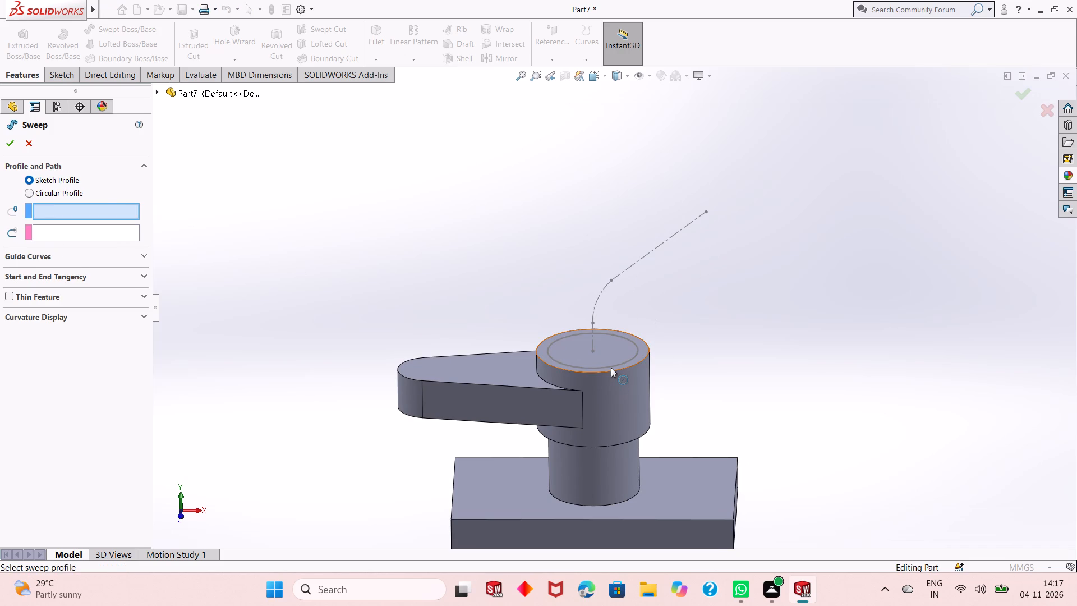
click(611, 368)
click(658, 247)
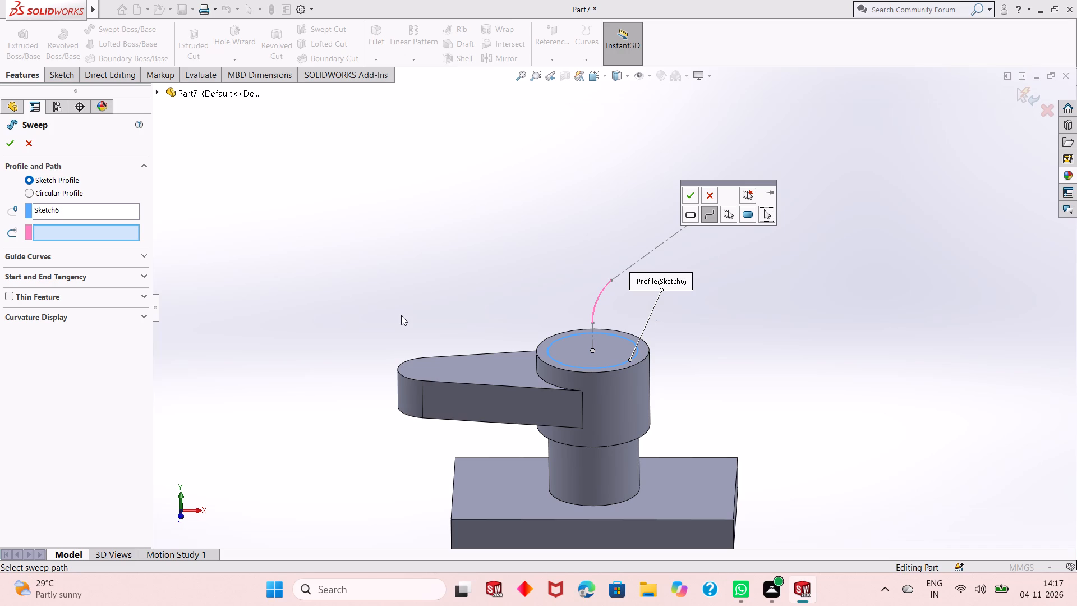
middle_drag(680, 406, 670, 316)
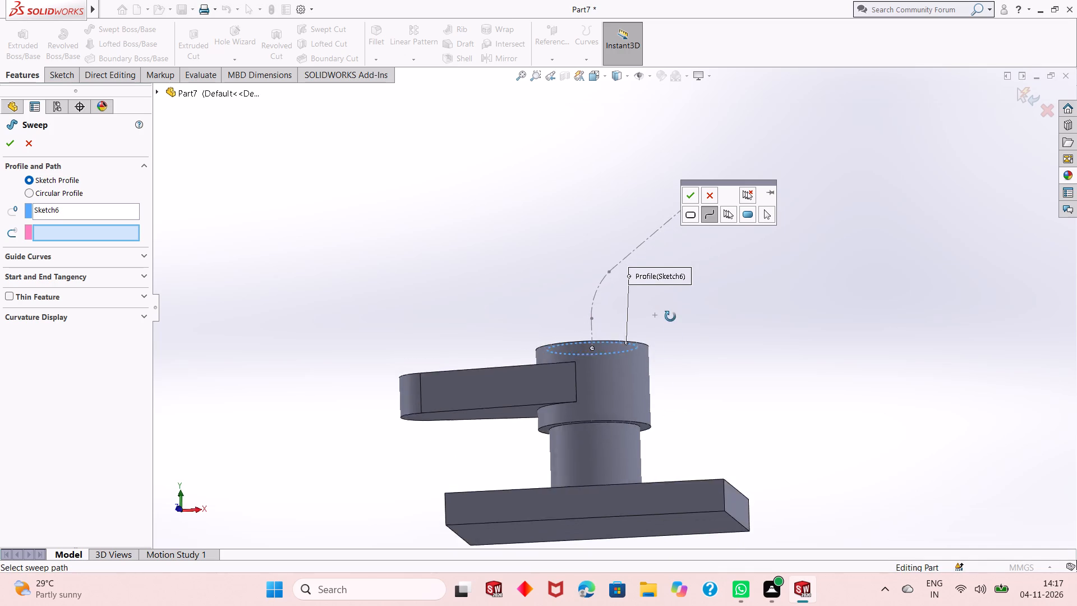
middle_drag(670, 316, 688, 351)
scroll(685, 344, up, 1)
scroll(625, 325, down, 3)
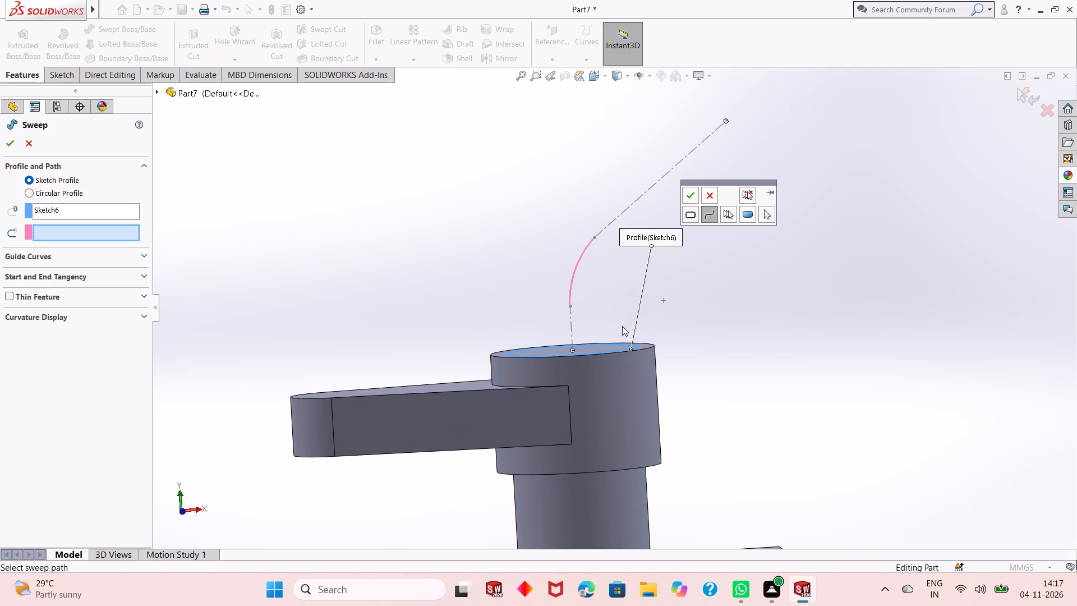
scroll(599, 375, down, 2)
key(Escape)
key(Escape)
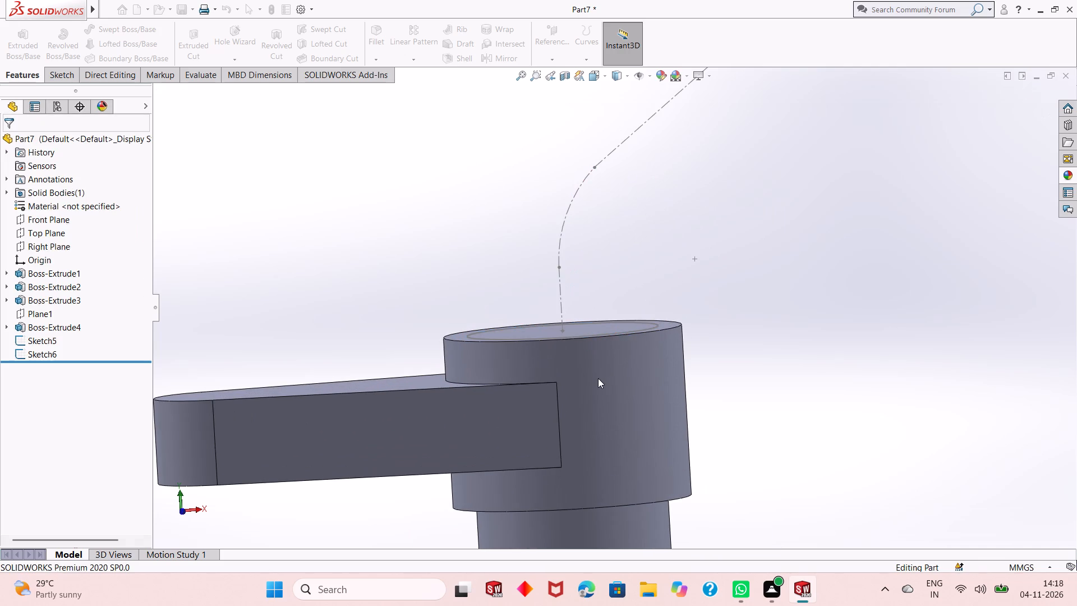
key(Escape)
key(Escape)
Examine the bent centerline and its start on the upper cylinder's top face from several angles.
scroll(597, 359, up, 4)
middle_drag(674, 327, 709, 295)
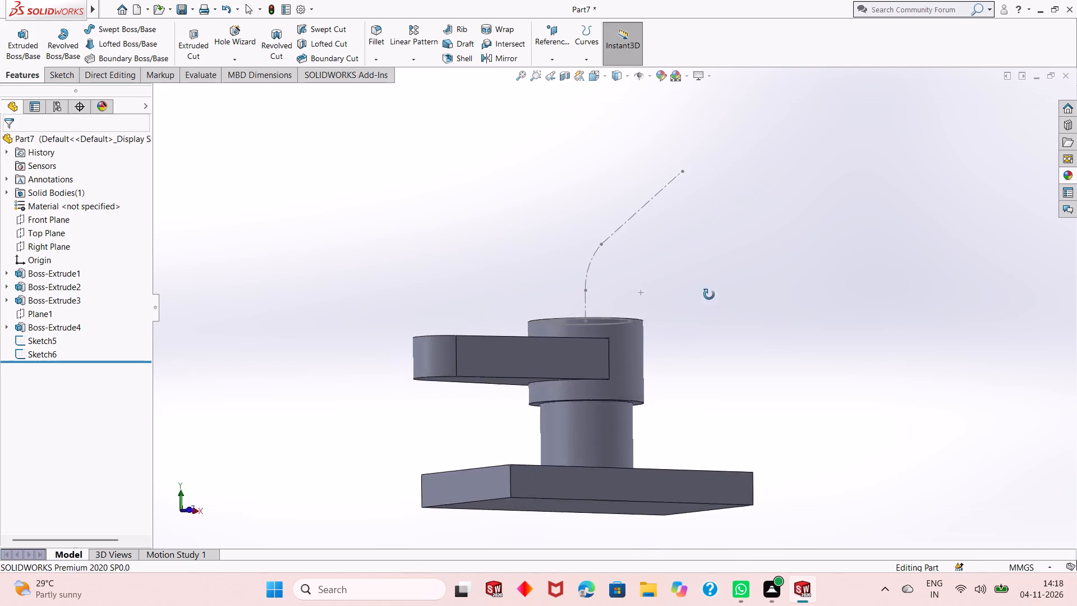
middle_drag(709, 295, 660, 289)
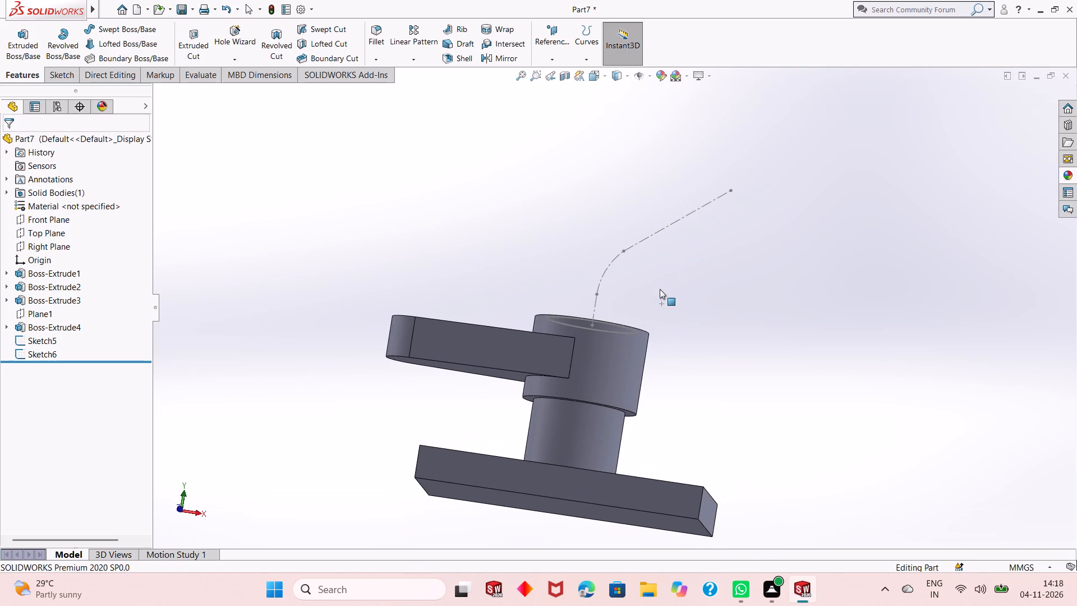
middle_drag(660, 289, 592, 336)
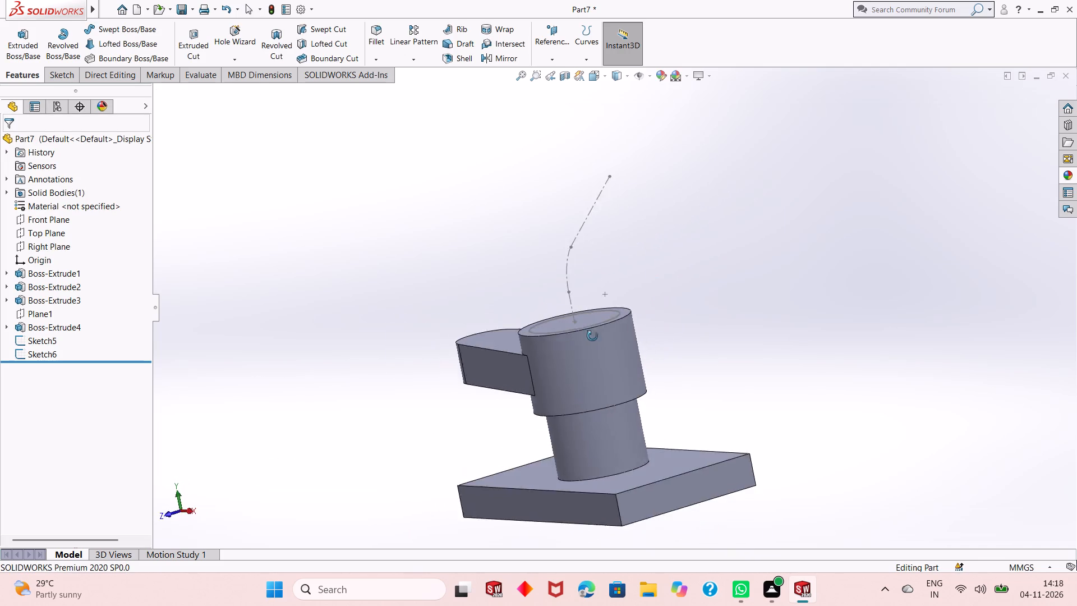
middle_drag(592, 336, 672, 323)
scroll(633, 291, down, 3)
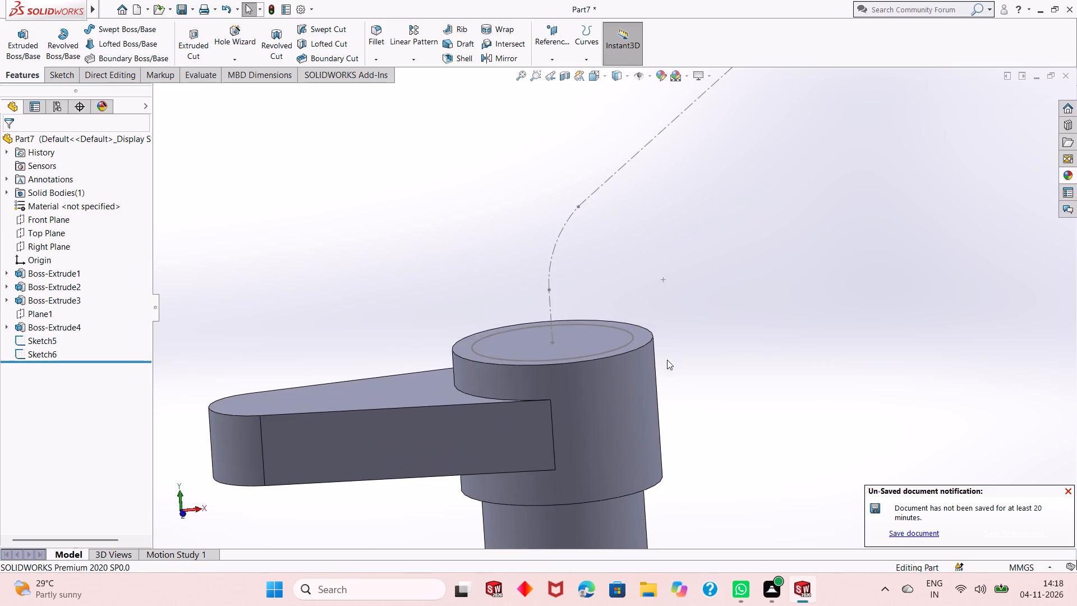
middle_drag(674, 369, 662, 359)
scroll(559, 372, up, 2)
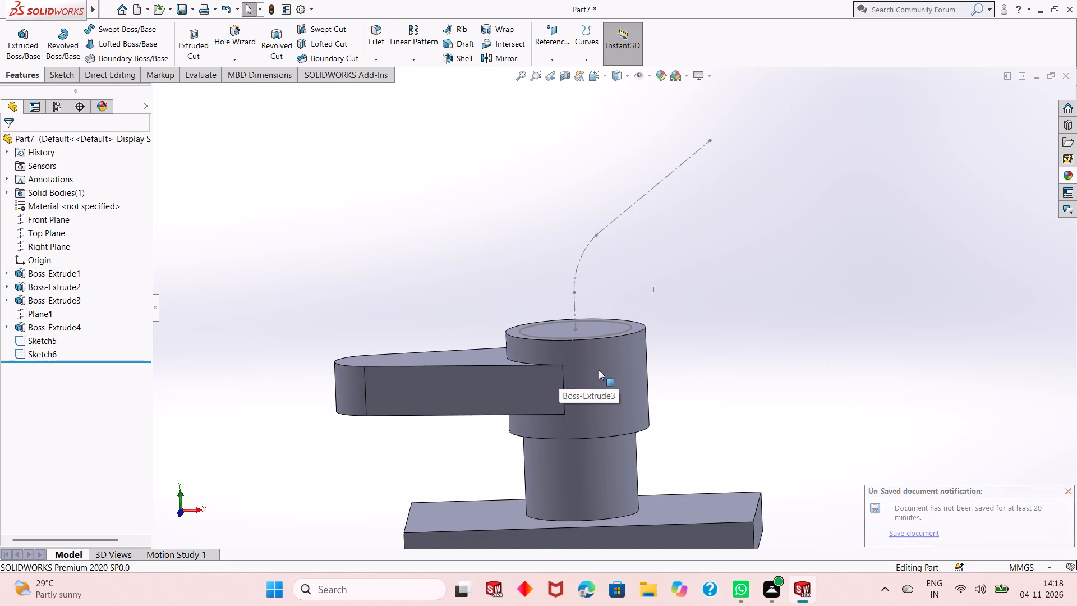
middle_drag(677, 349, 687, 343)
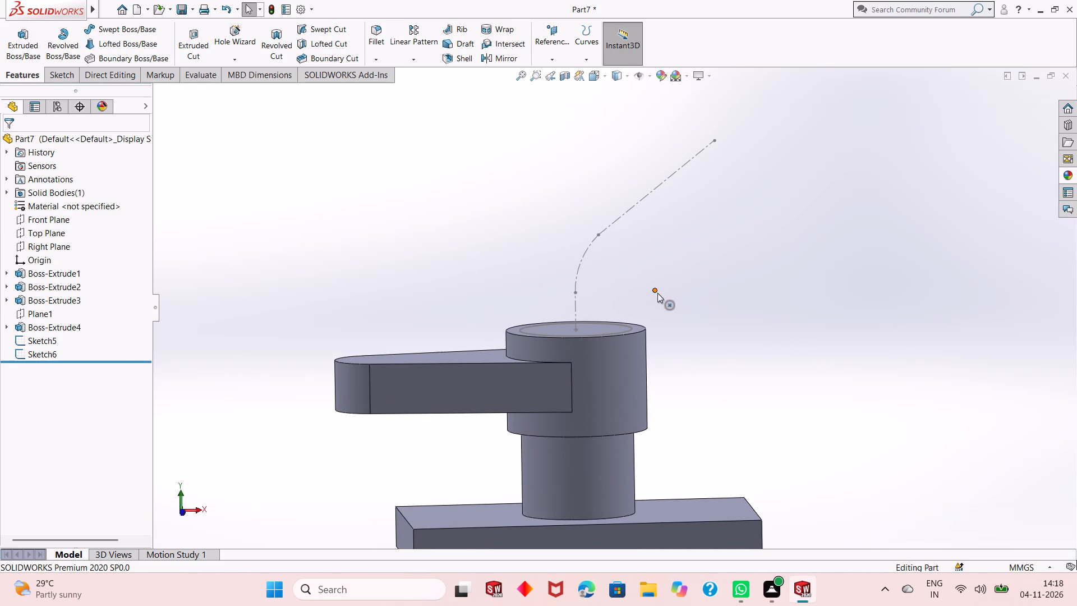
scroll(656, 293, down, 1)
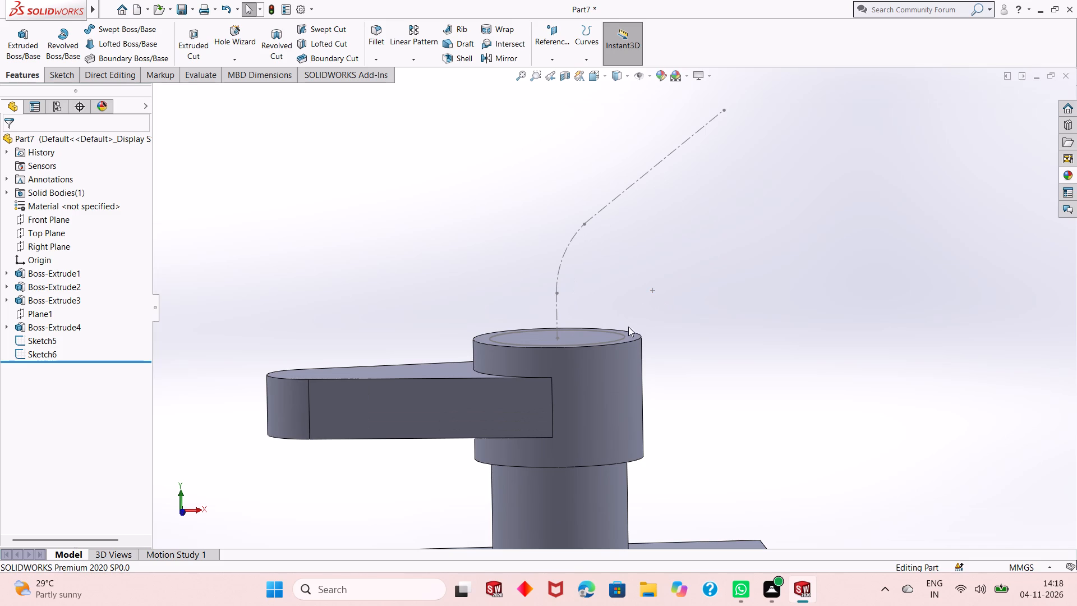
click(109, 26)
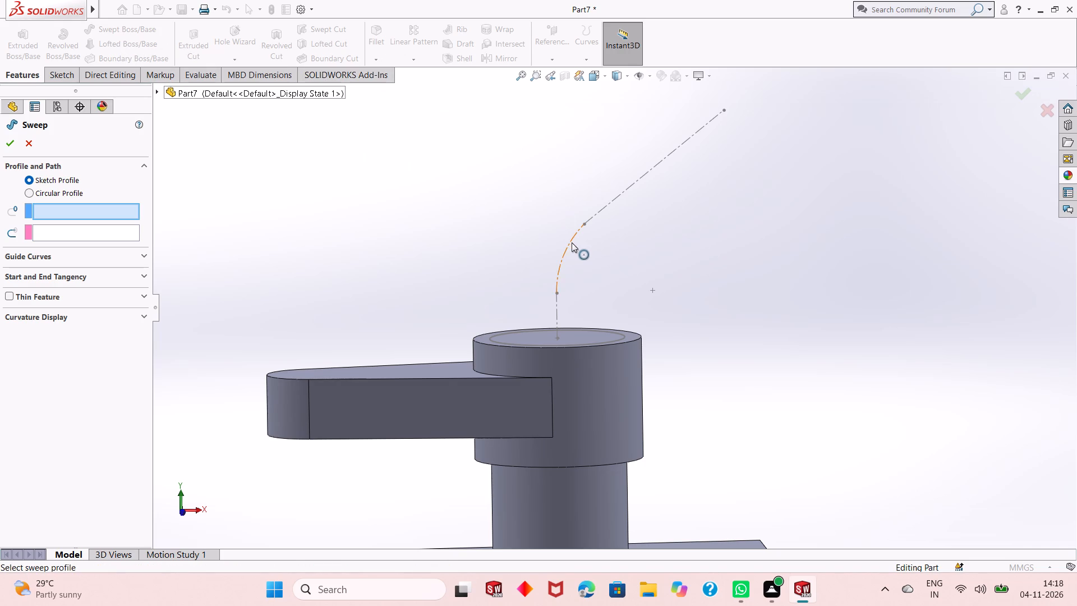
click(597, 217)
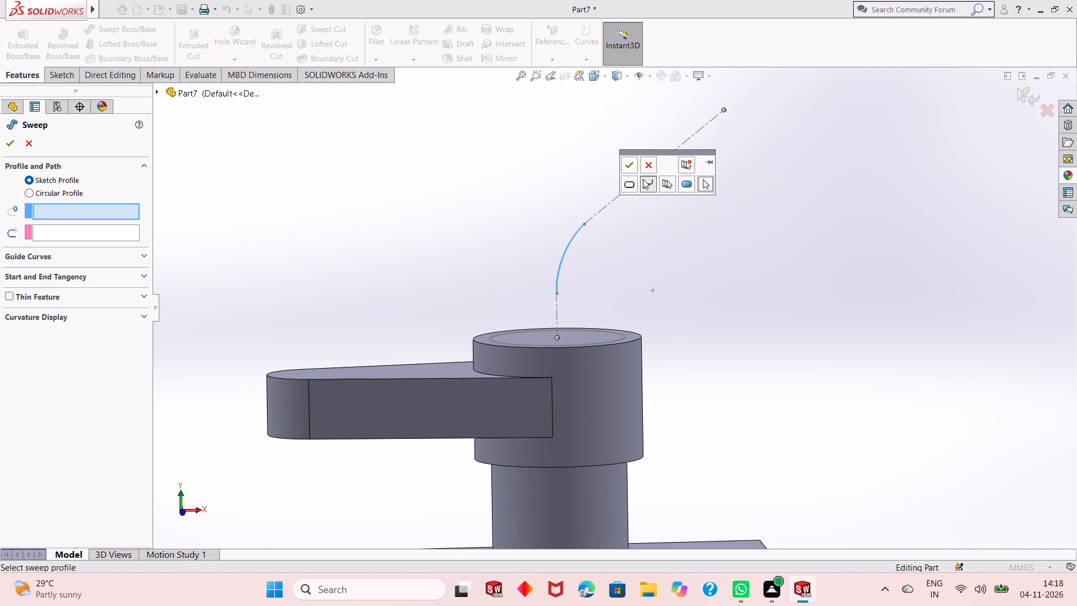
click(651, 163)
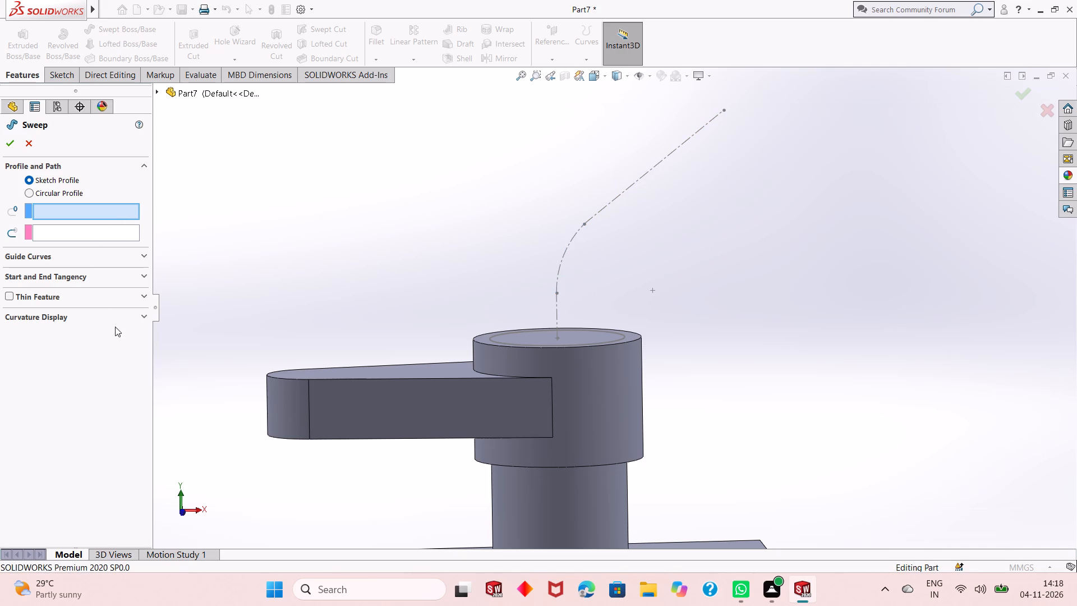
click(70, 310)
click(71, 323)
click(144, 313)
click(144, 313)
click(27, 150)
Inspect how the 45 mm circle and the bent centerline meet on the upper cylinder's top face from above and below.
middle_drag(501, 320, 504, 221)
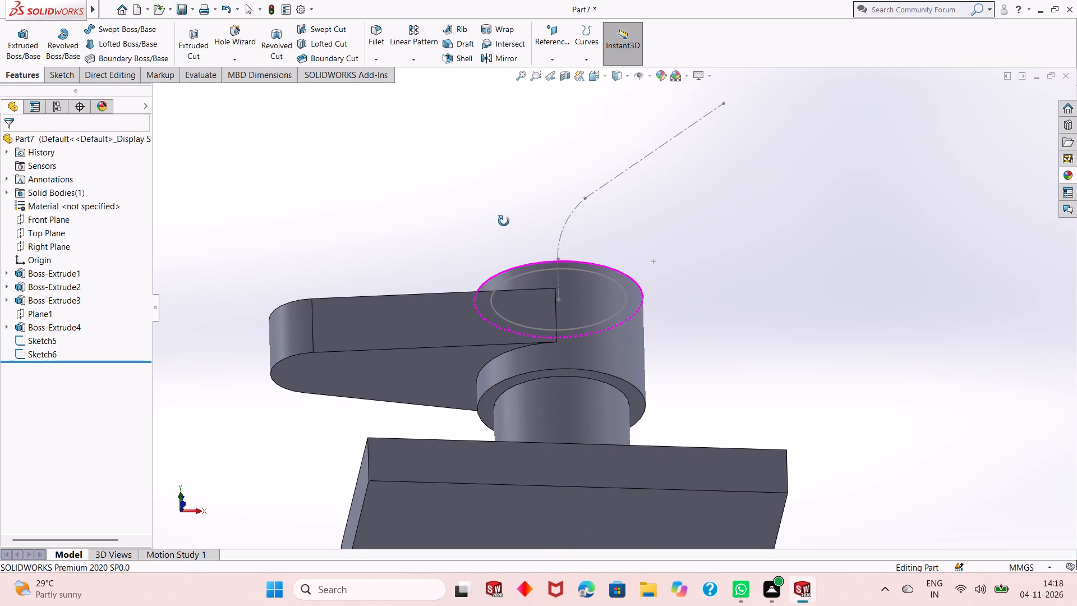
middle_drag(504, 221, 505, 286)
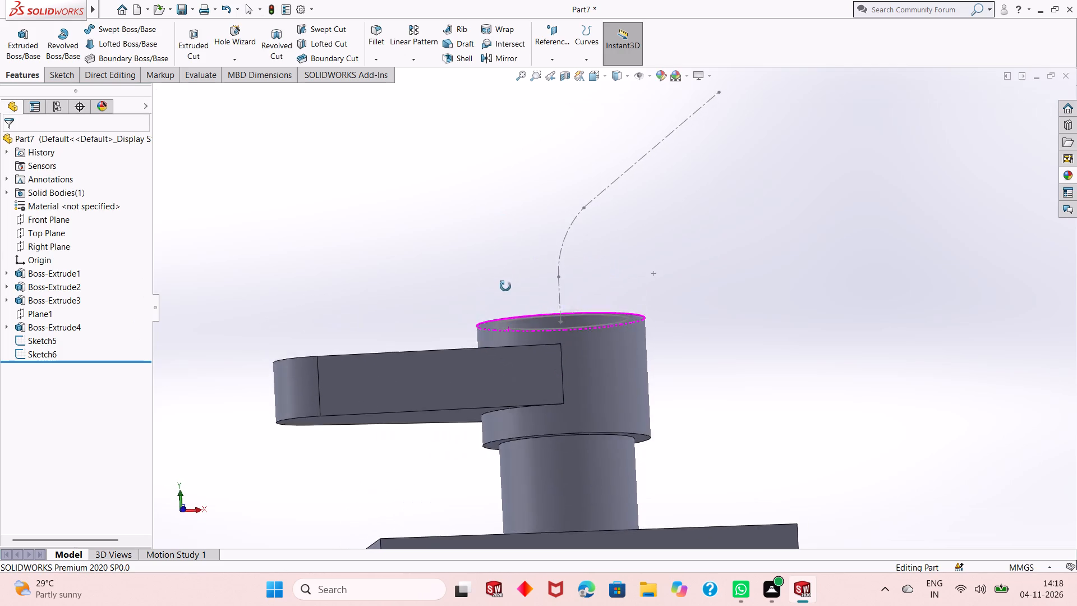
middle_drag(505, 286, 480, 394)
middle_drag(491, 369, 494, 405)
scroll(507, 377, down, 3)
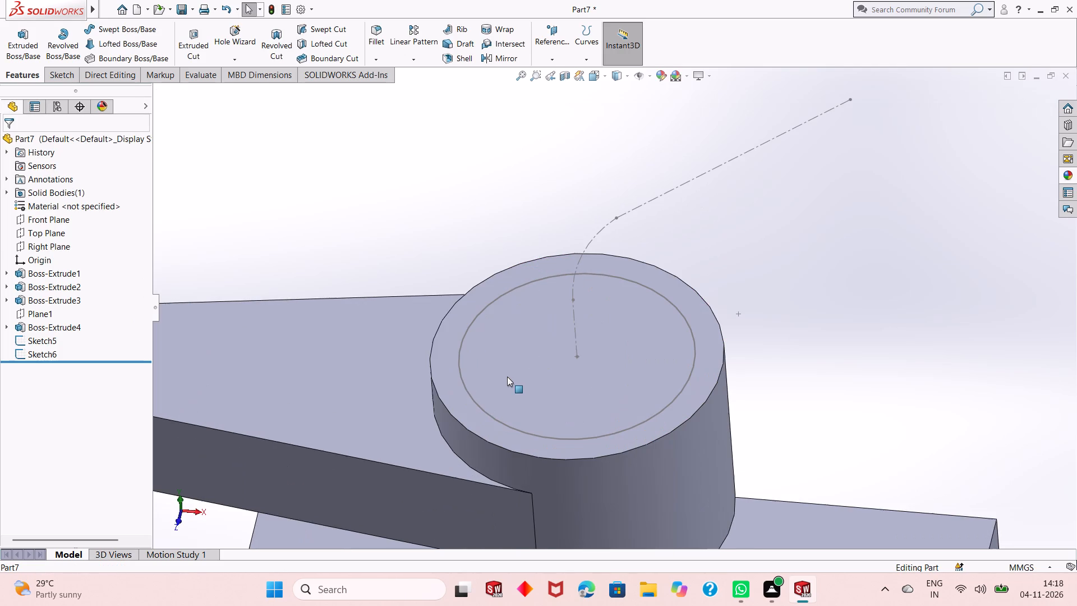
middle_drag(538, 367, 538, 319)
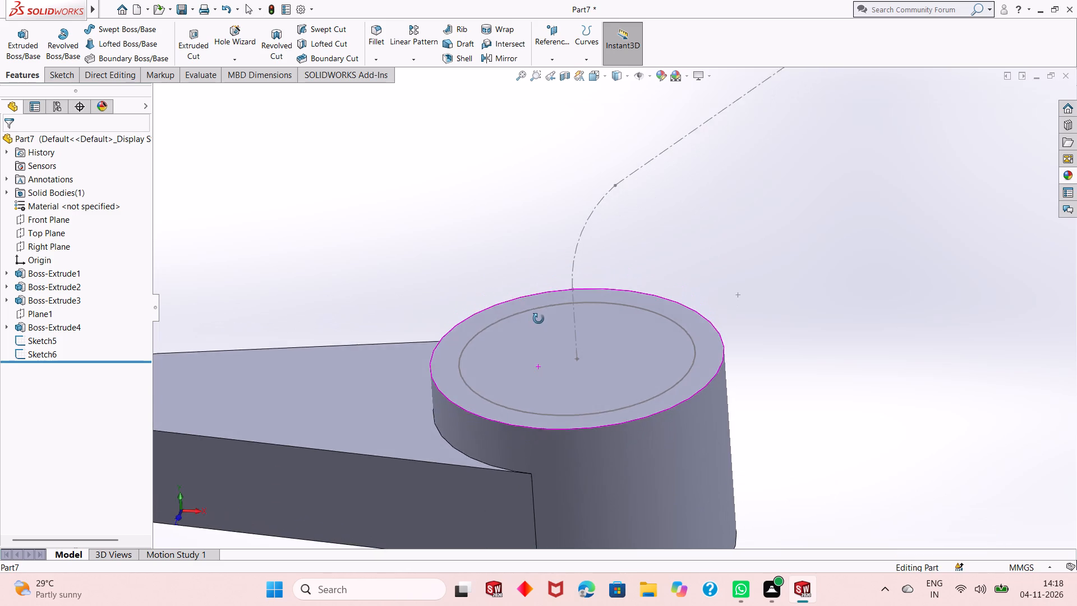
middle_drag(538, 319, 546, 291)
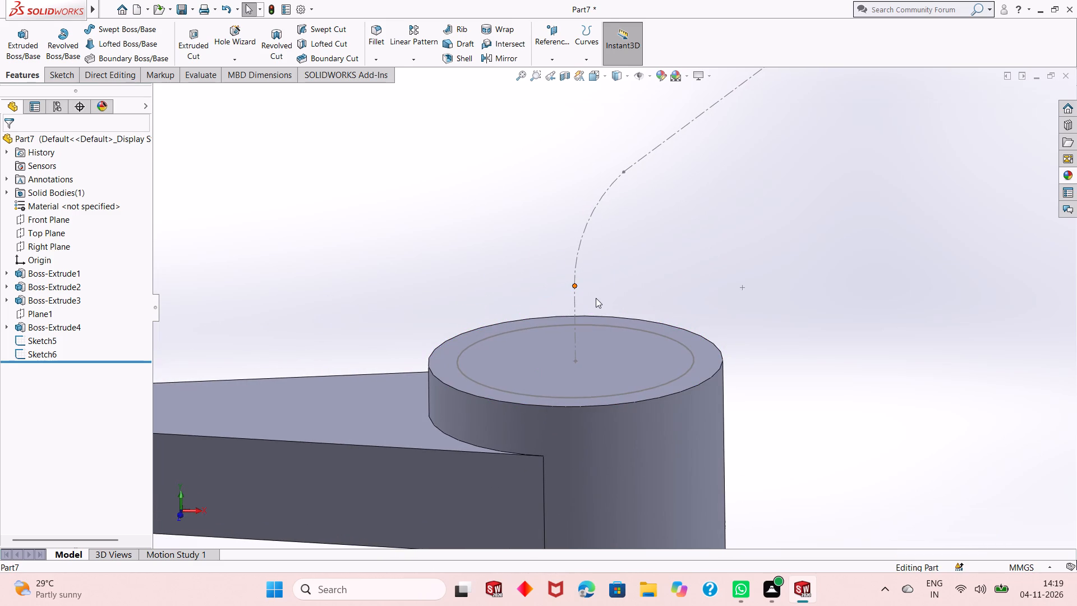
scroll(596, 298, up, 3)
middle_drag(652, 268, 760, 189)
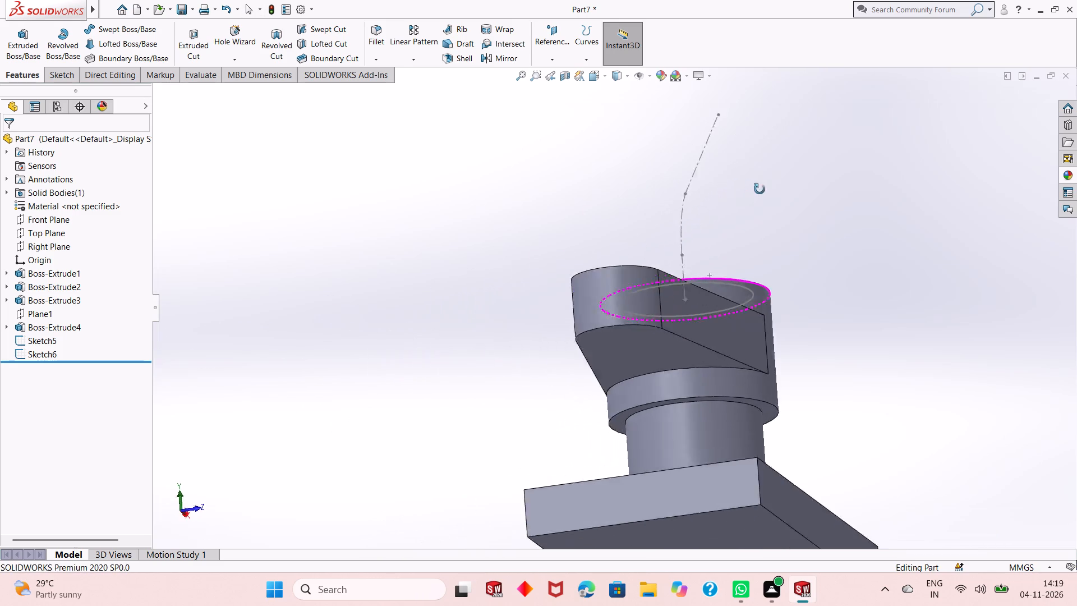
middle_drag(760, 189, 604, 219)
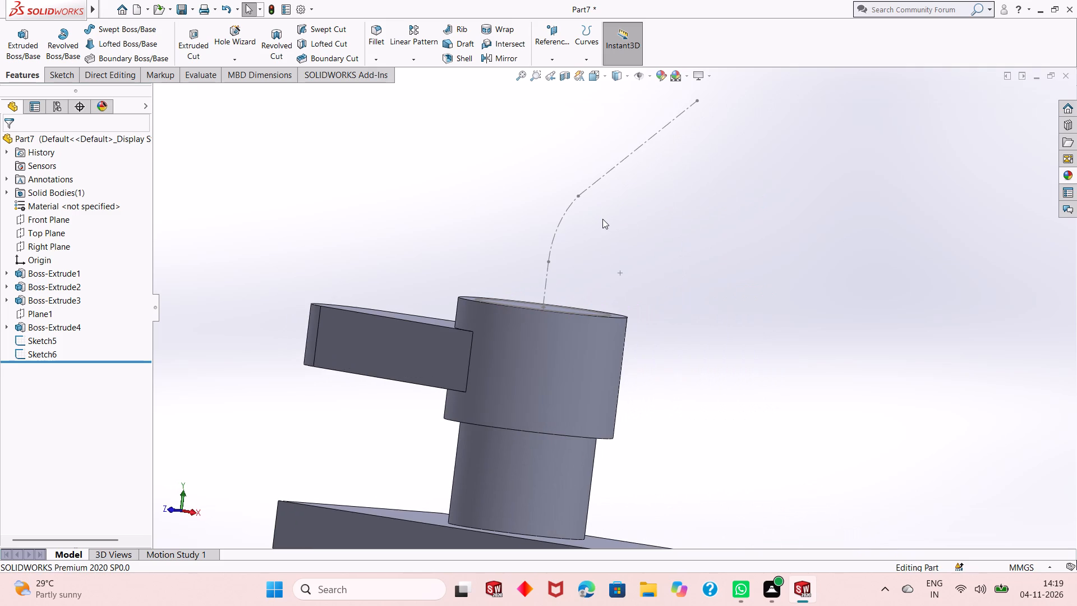
middle_drag(591, 242, 576, 307)
scroll(576, 238, down, 3)
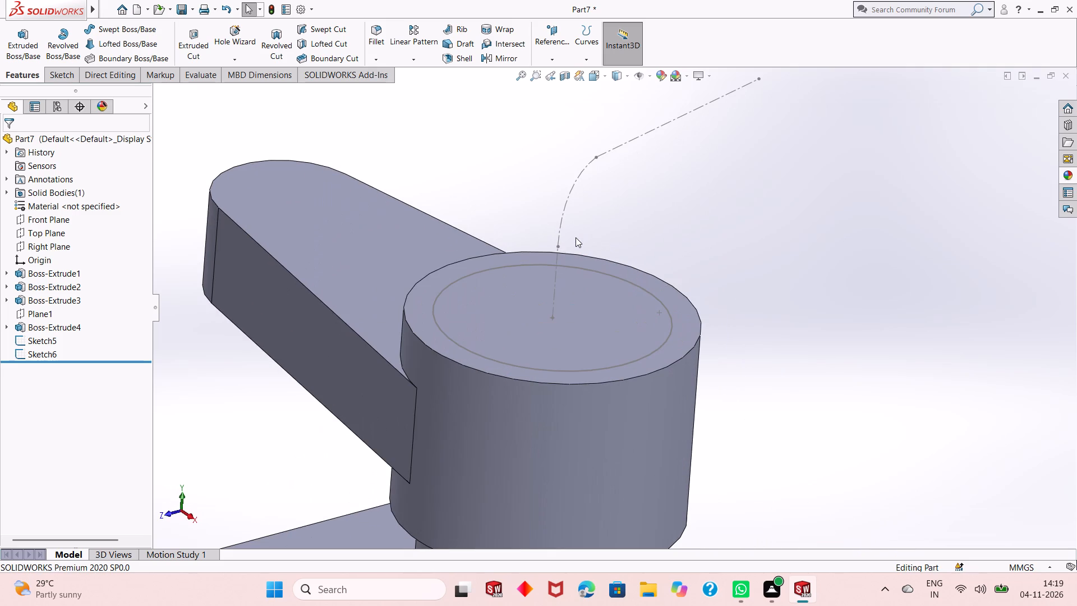
Start a swept boss with the 45 mm circle as the sketch profile and try the bent centerline's arc as its path.
click(135, 31)
click(458, 282)
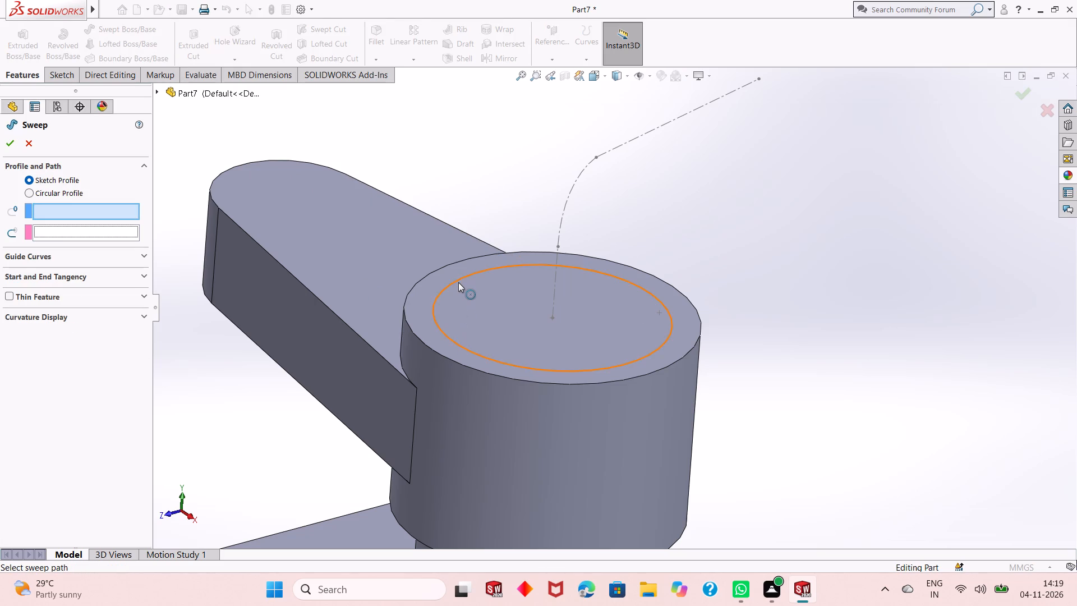
click(575, 180)
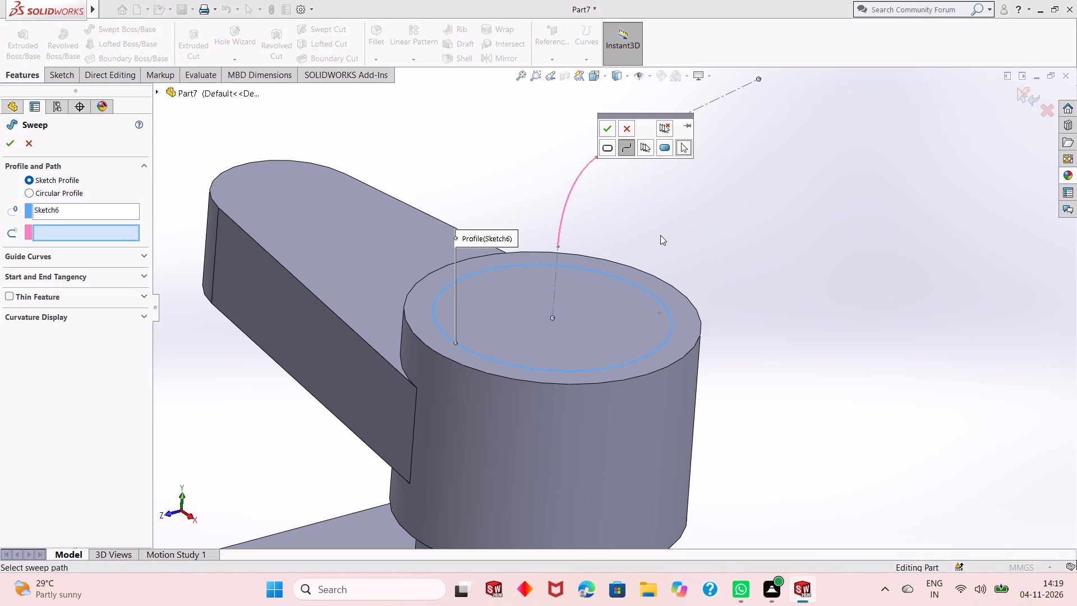
key(Escape)
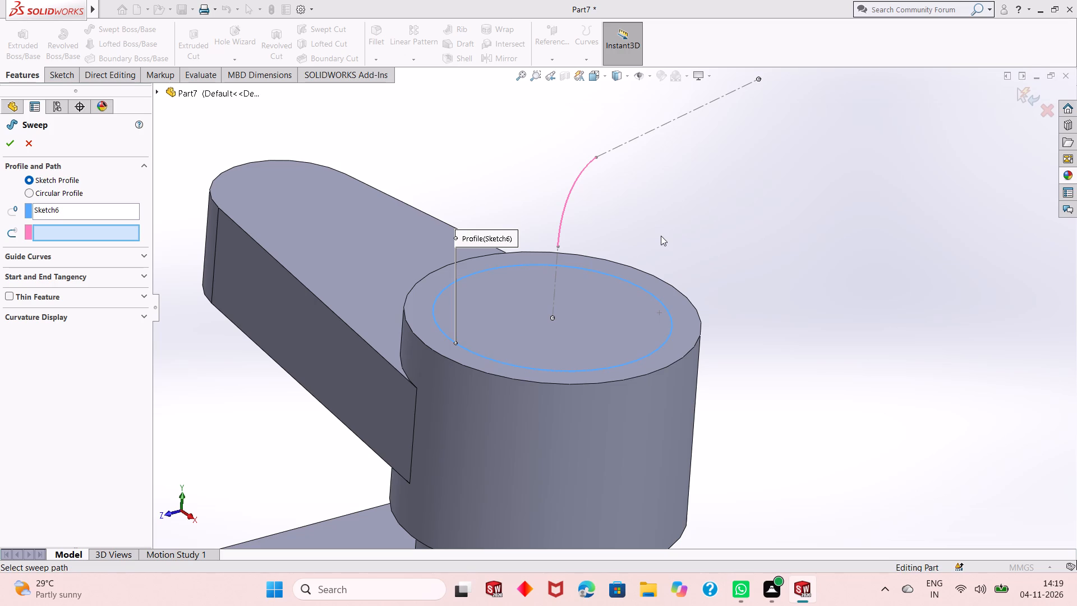
key(ctrl+z)
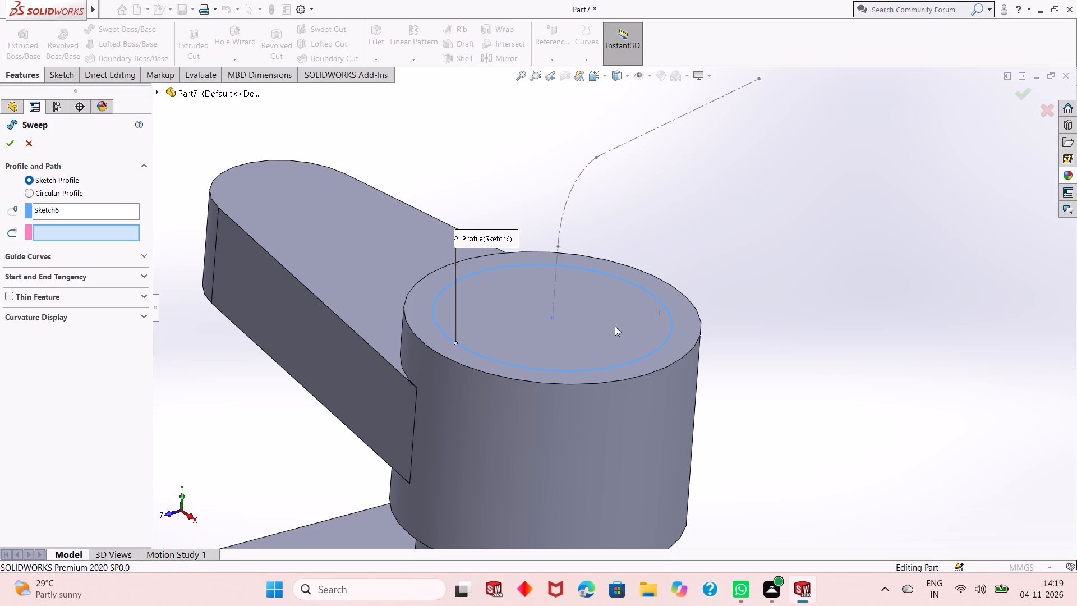
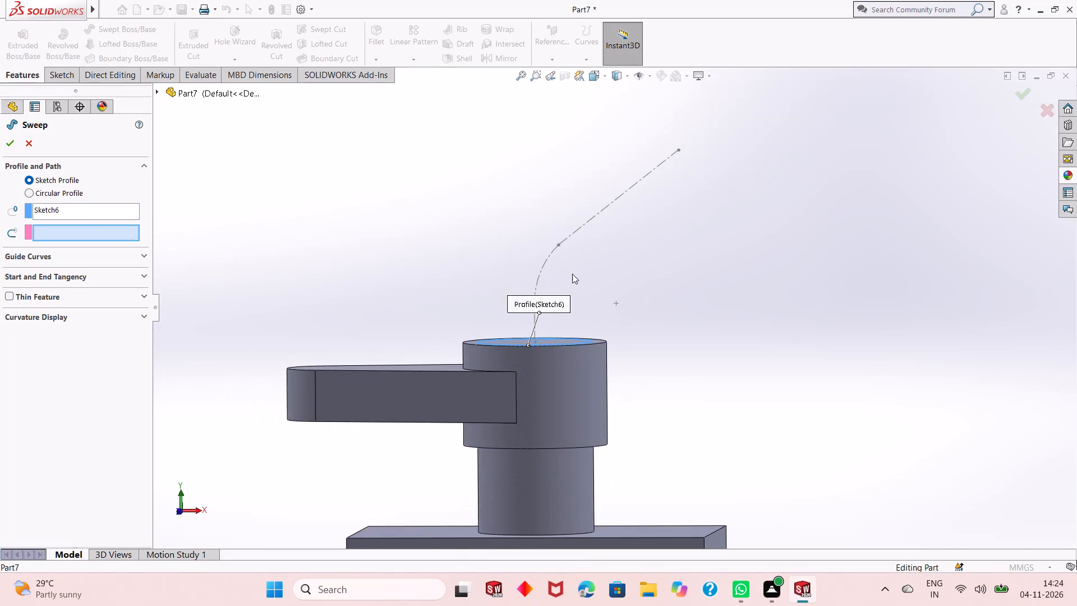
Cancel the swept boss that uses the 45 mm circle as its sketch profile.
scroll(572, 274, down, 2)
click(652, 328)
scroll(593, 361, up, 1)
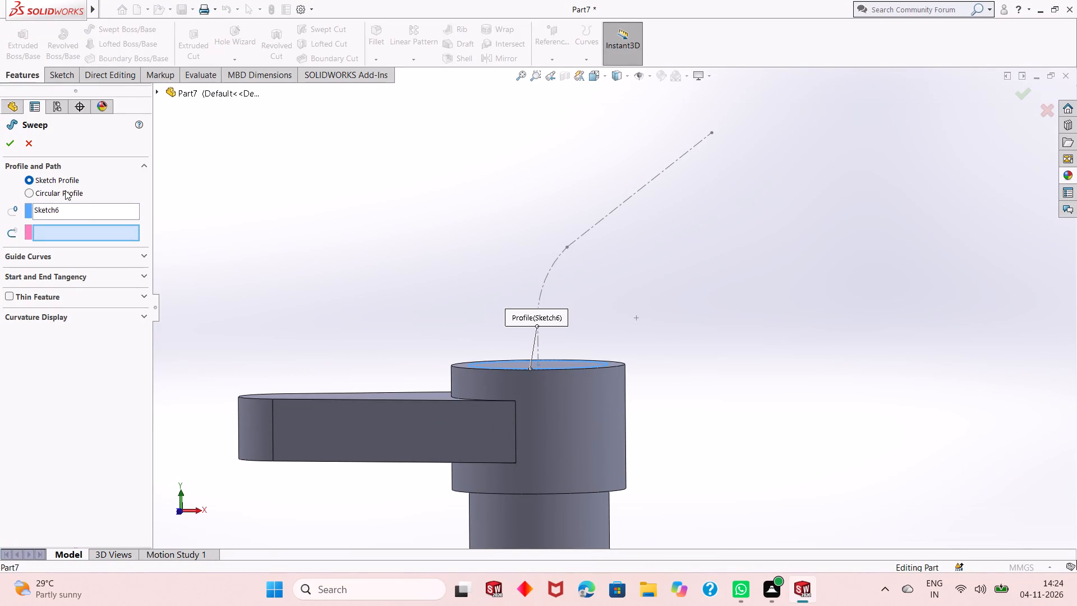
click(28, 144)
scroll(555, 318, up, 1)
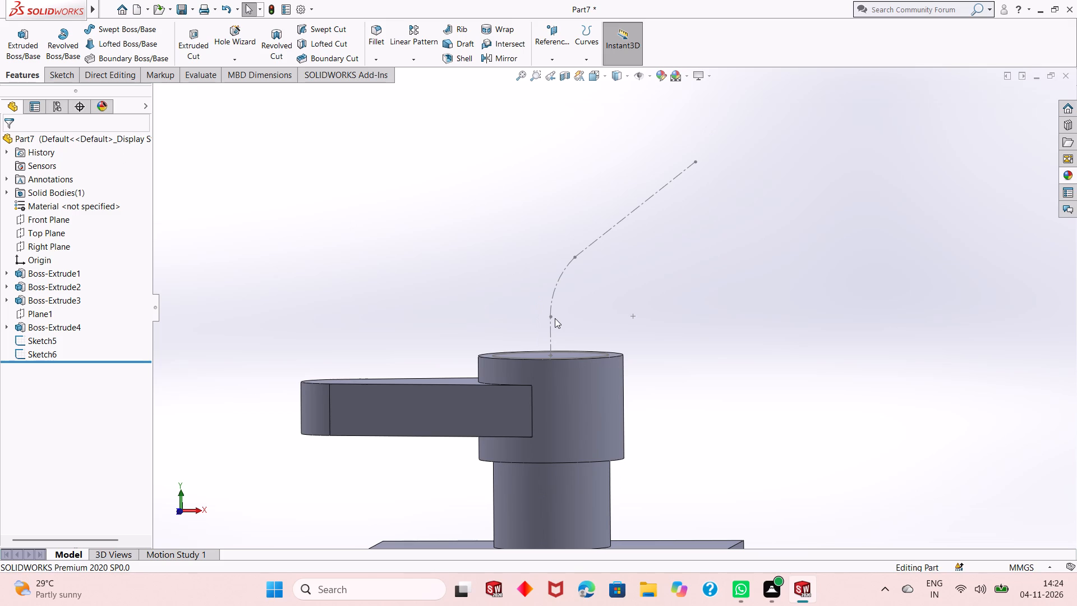
Examine the bent centerline and the 45 mm circle on the upper cylinder's top face from close up and several angles.
scroll(555, 320, down, 1)
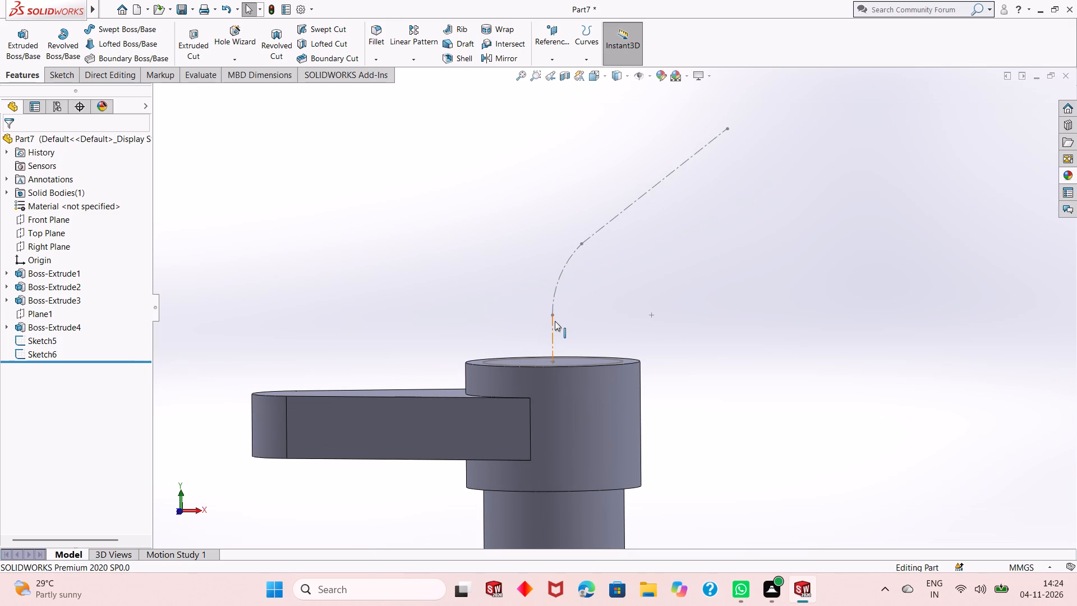
scroll(591, 297, down, 2)
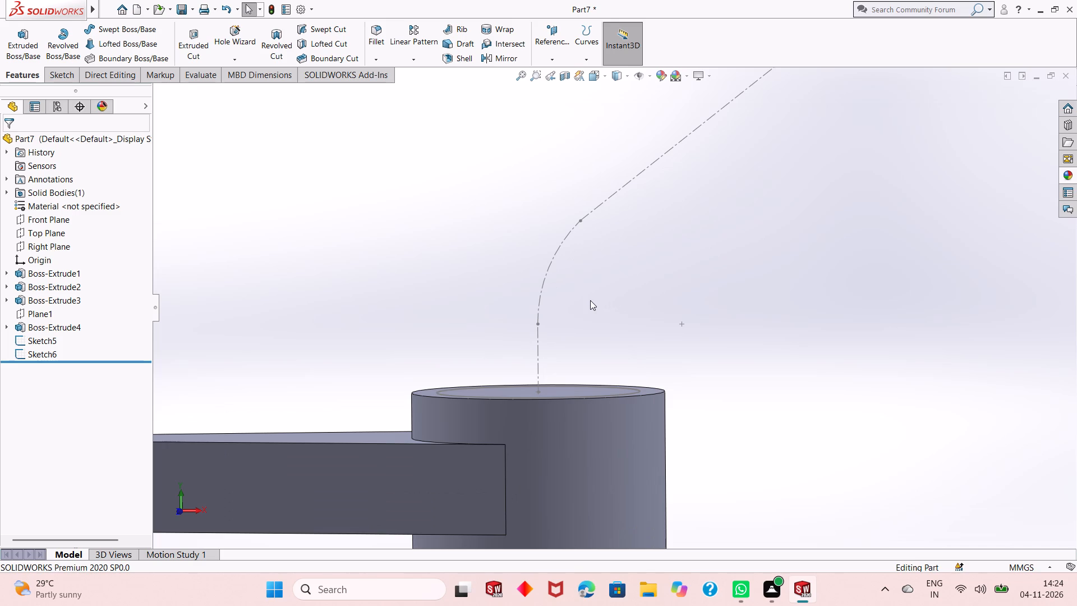
scroll(590, 300, down, 2)
scroll(586, 336, up, 1)
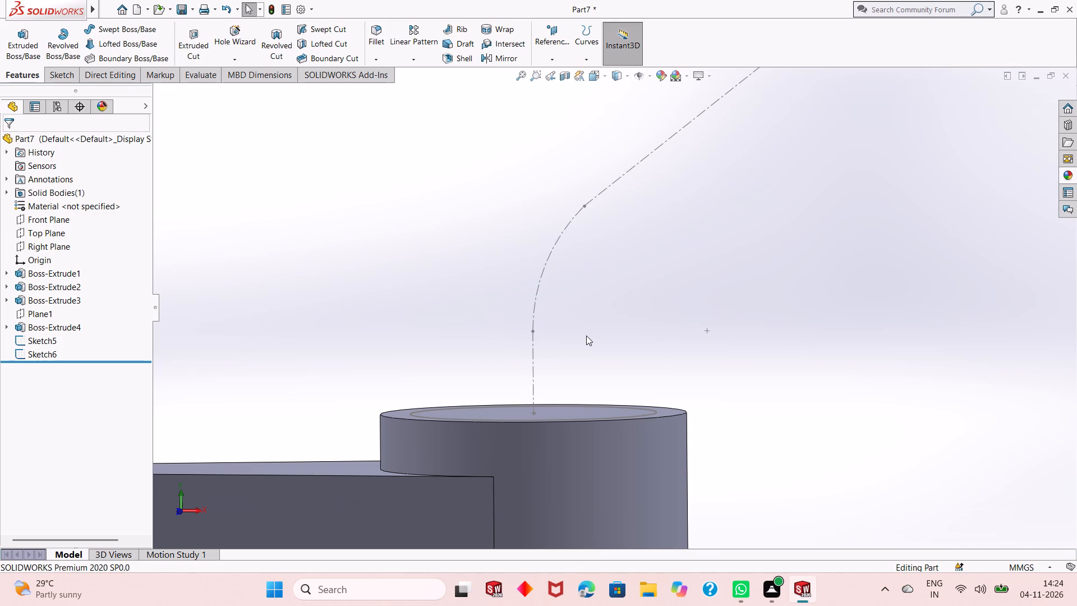
scroll(557, 323, up, 5)
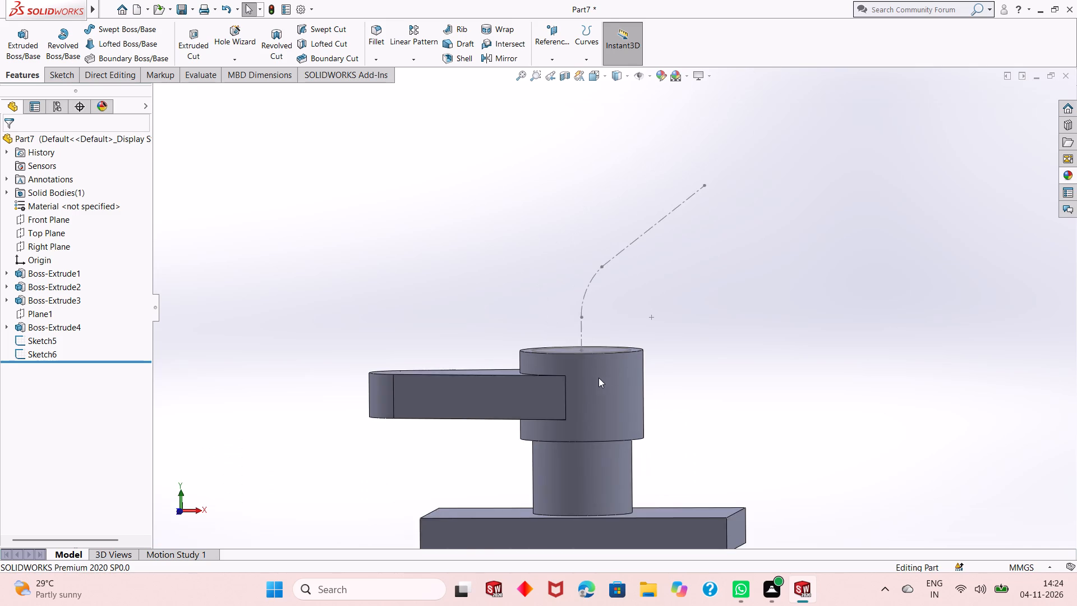
scroll(601, 382, up, 1)
middle_drag(612, 388, 624, 412)
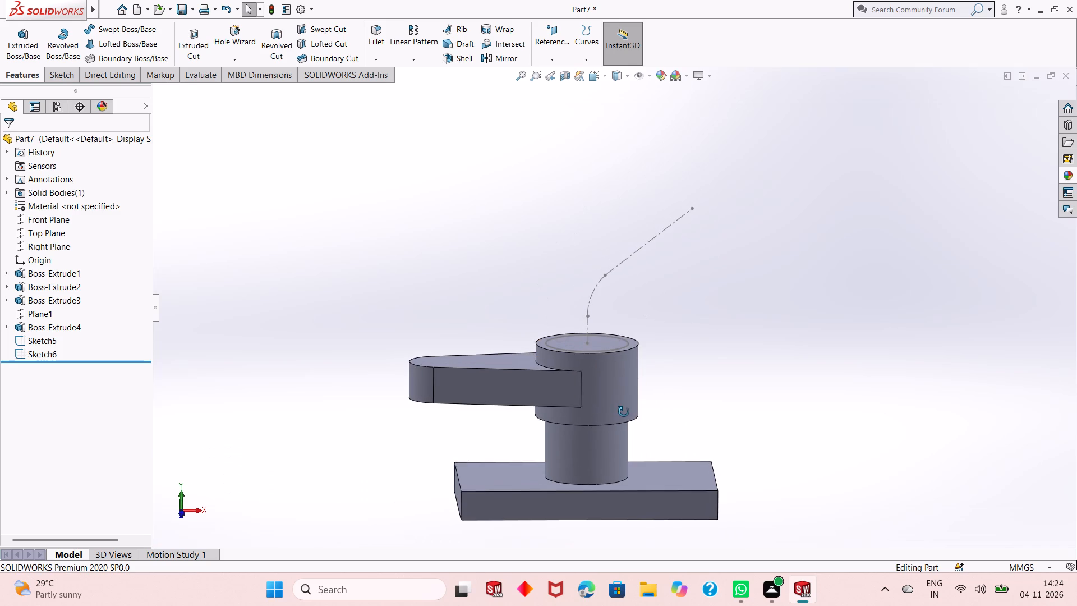
middle_drag(624, 412, 625, 394)
scroll(626, 343, down, 1)
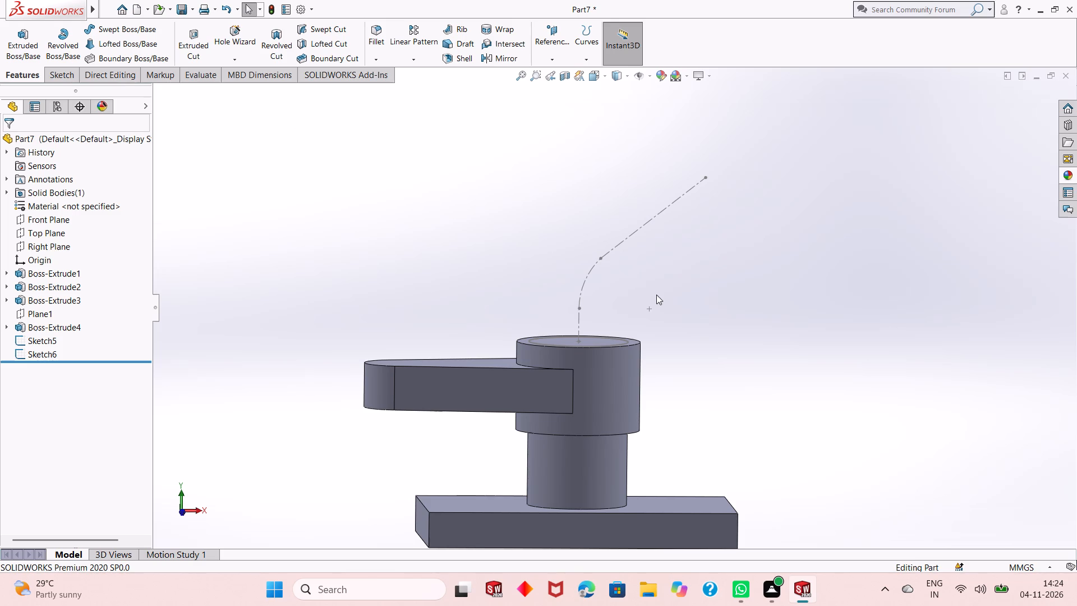
scroll(656, 320, up, 1)
middle_drag(656, 320, 613, 361)
scroll(606, 338, down, 3)
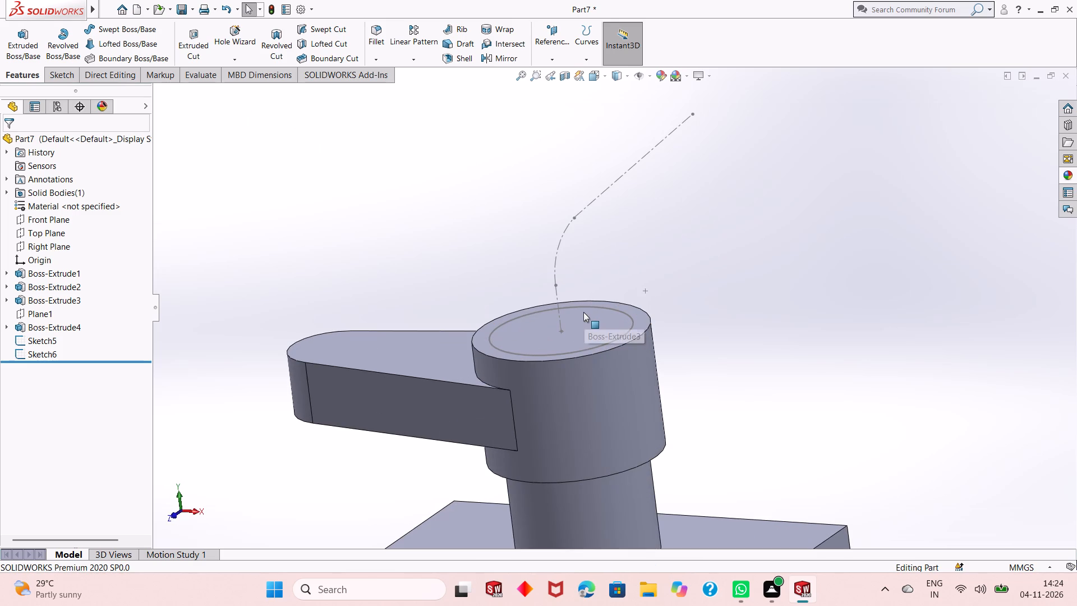
Undo the 45 mm circle and its diameter dimension on the upper cylinder's top face, and exit the empty sketch.
key(ctrl+z)
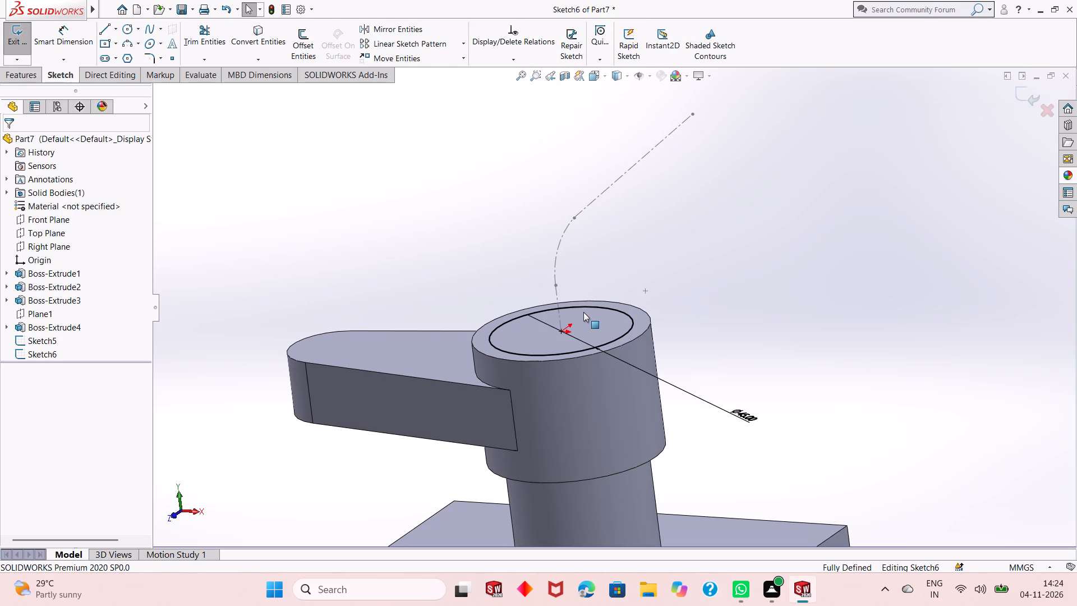
key(ctrl+z)
key(ctrl+z)
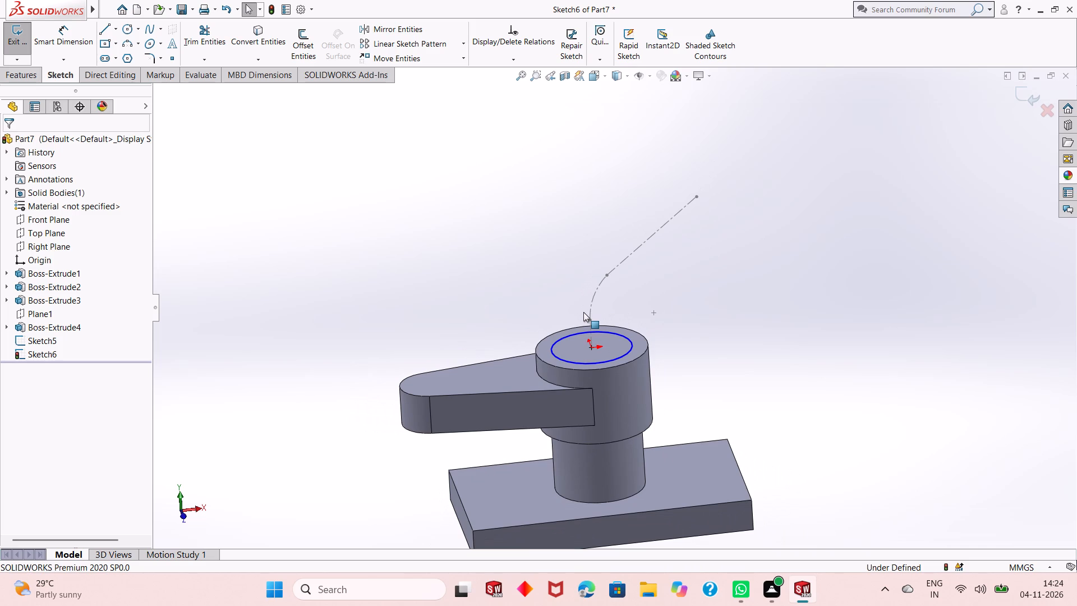
key(ctrl+z)
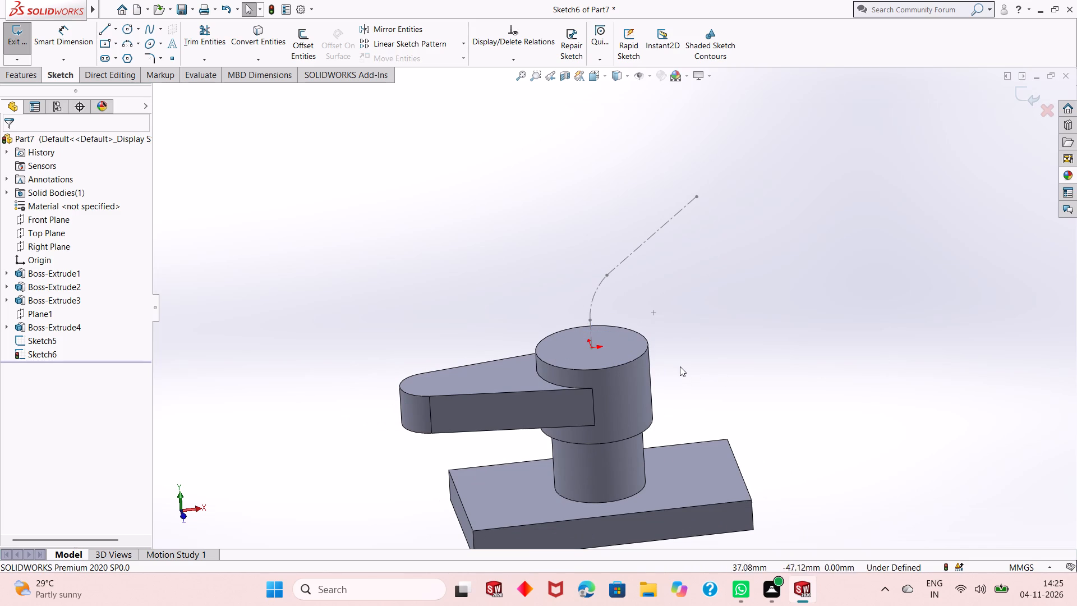
middle_drag(675, 324, 683, 281)
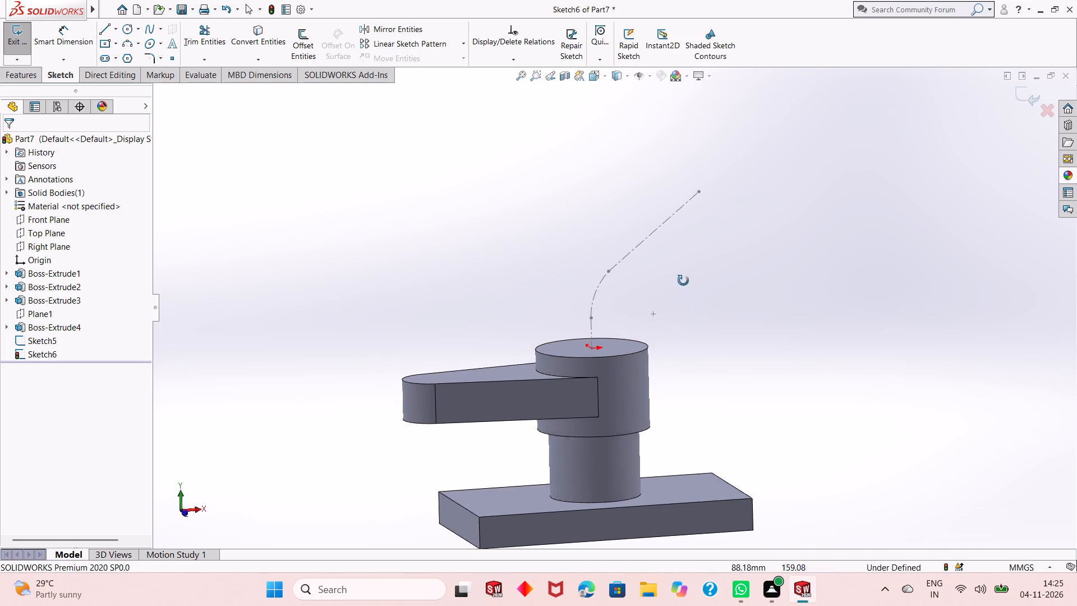
middle_drag(683, 281, 679, 283)
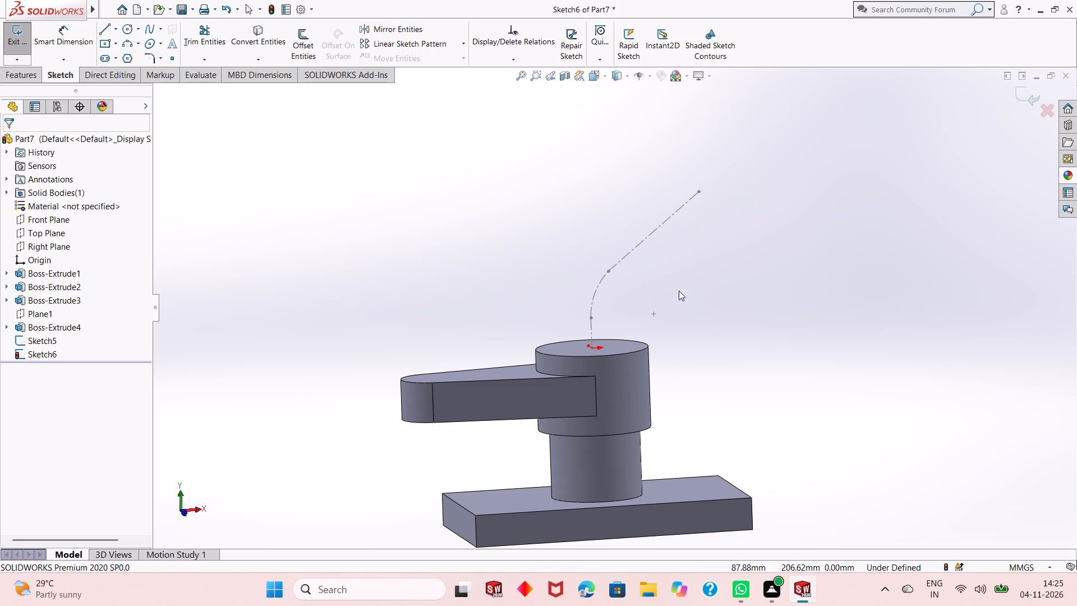
middle_drag(650, 333, 644, 286)
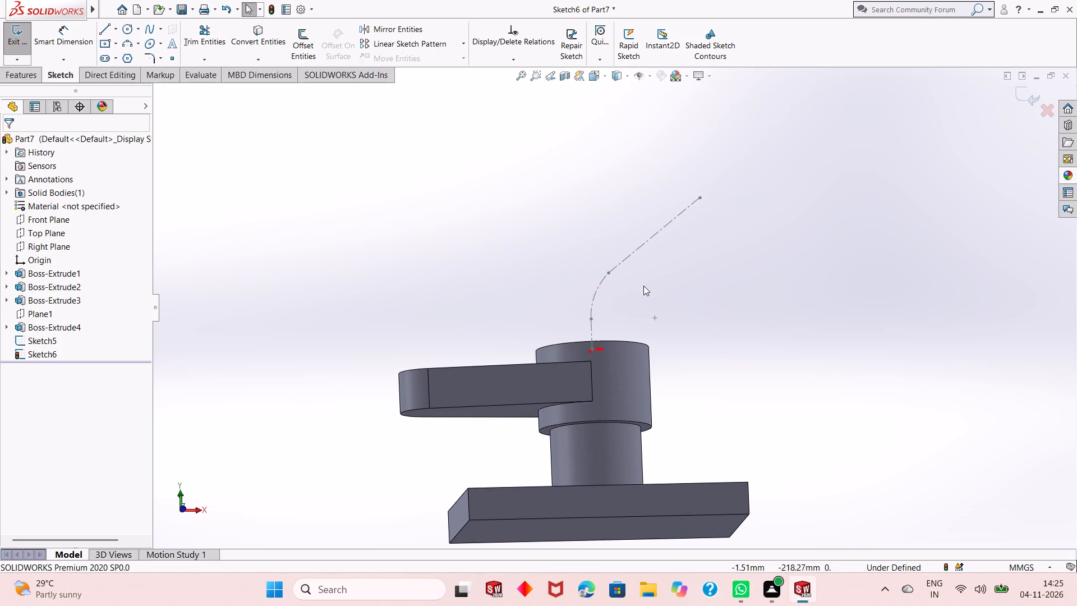
scroll(638, 293, down, 2)
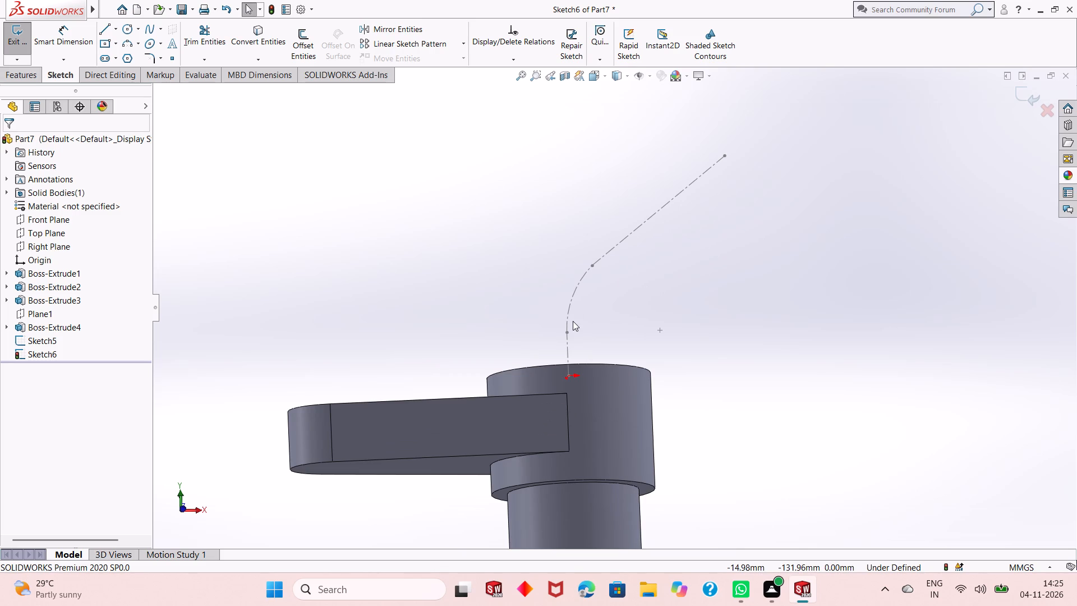
click(42, 78)
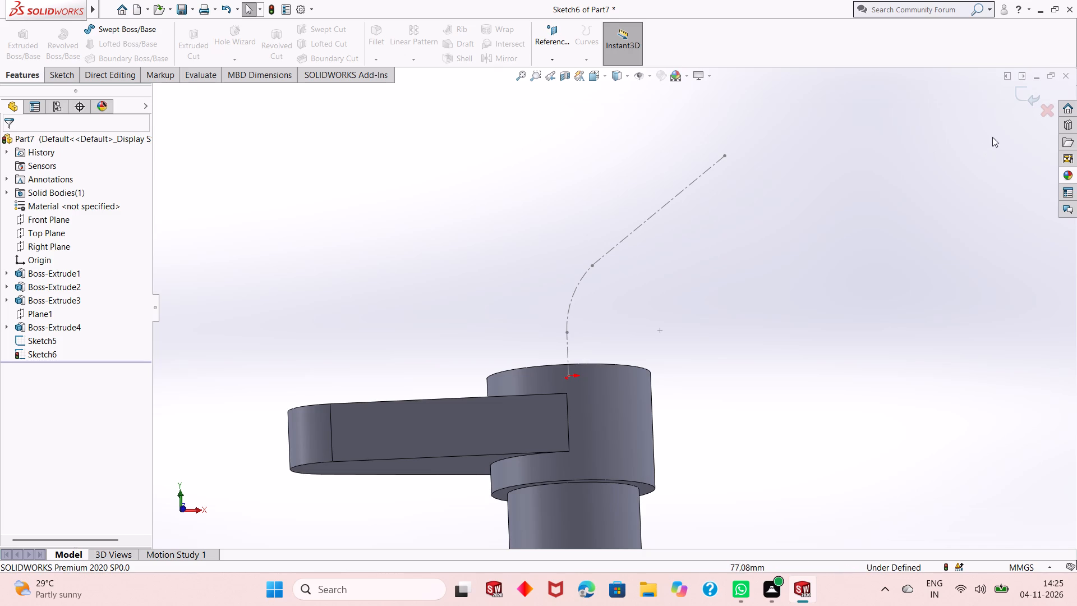
click(1021, 102)
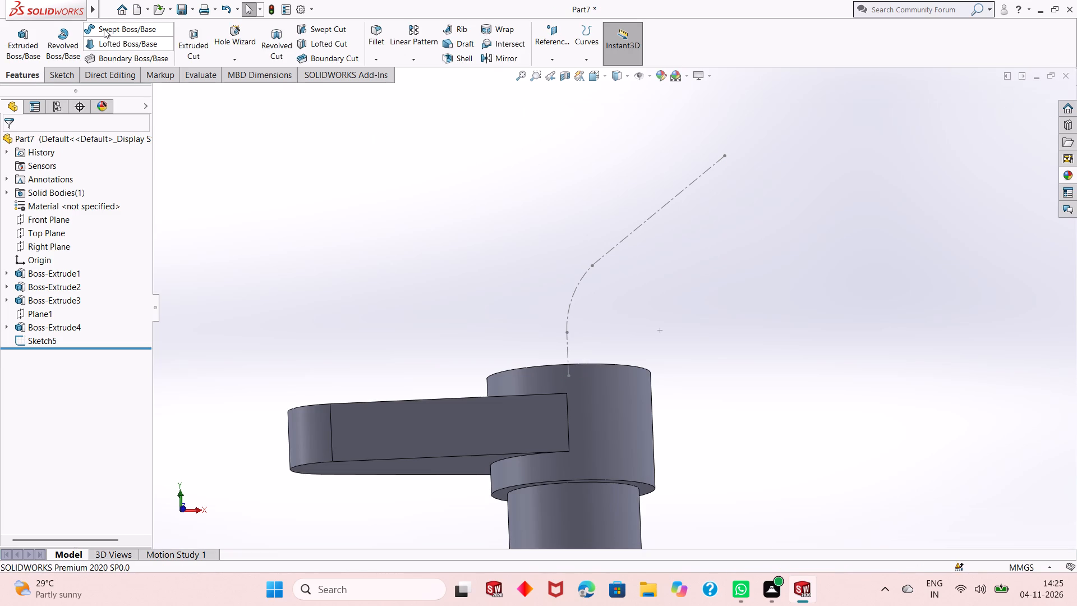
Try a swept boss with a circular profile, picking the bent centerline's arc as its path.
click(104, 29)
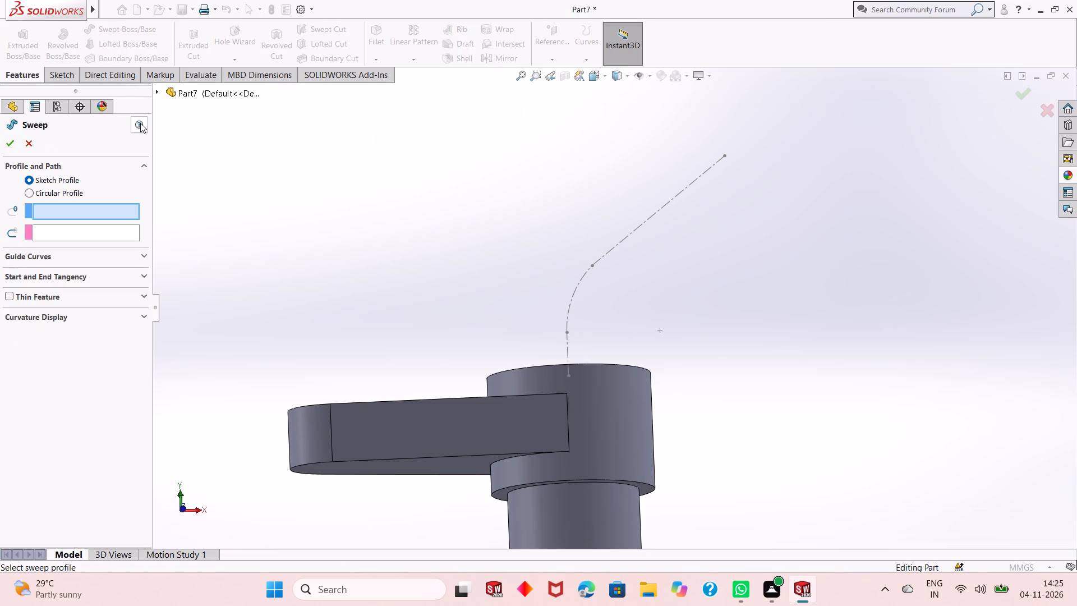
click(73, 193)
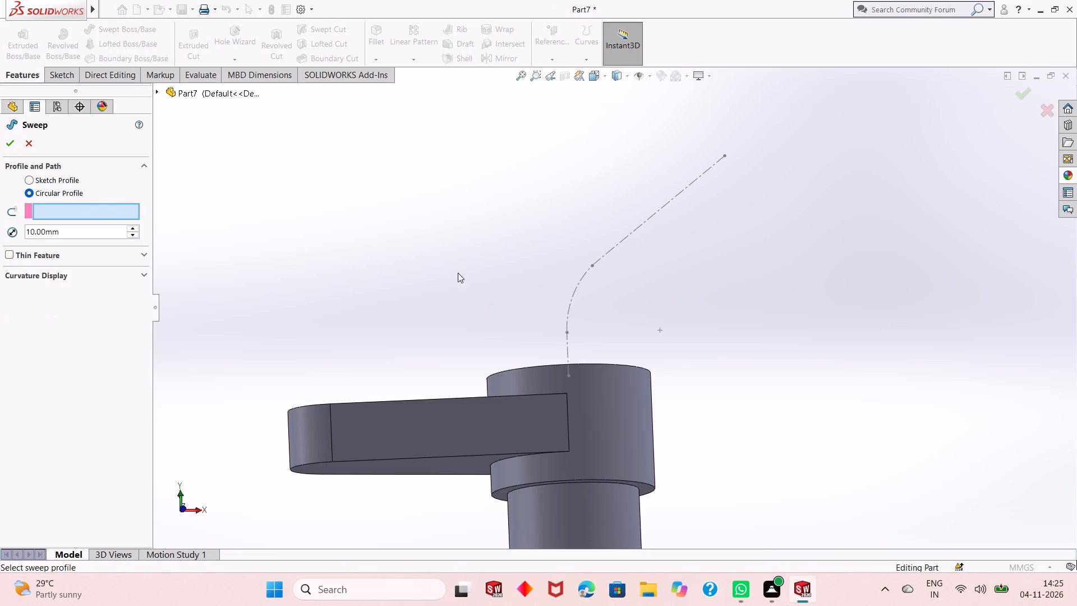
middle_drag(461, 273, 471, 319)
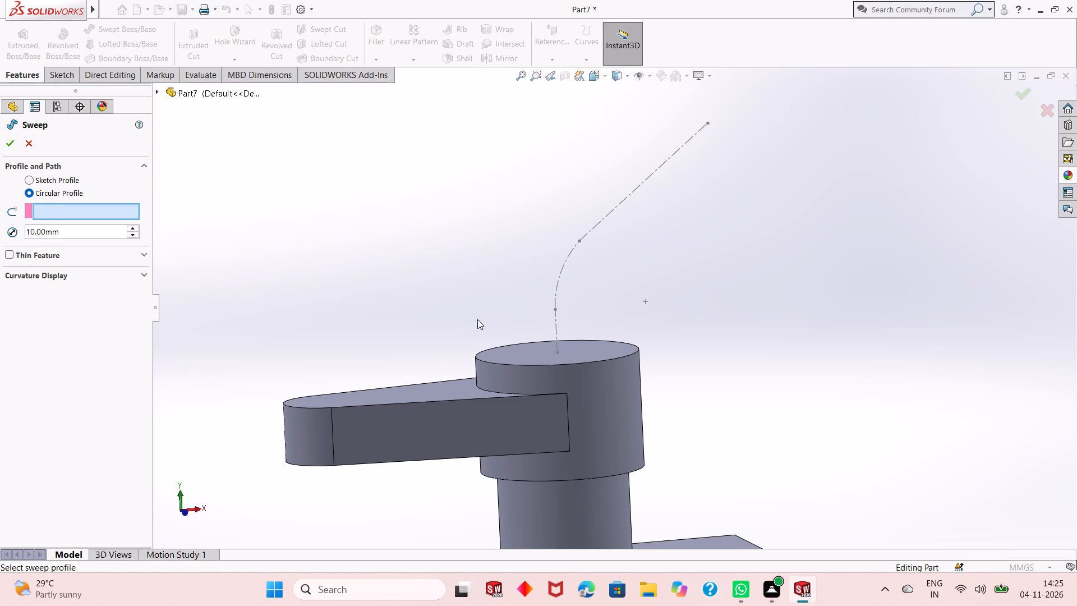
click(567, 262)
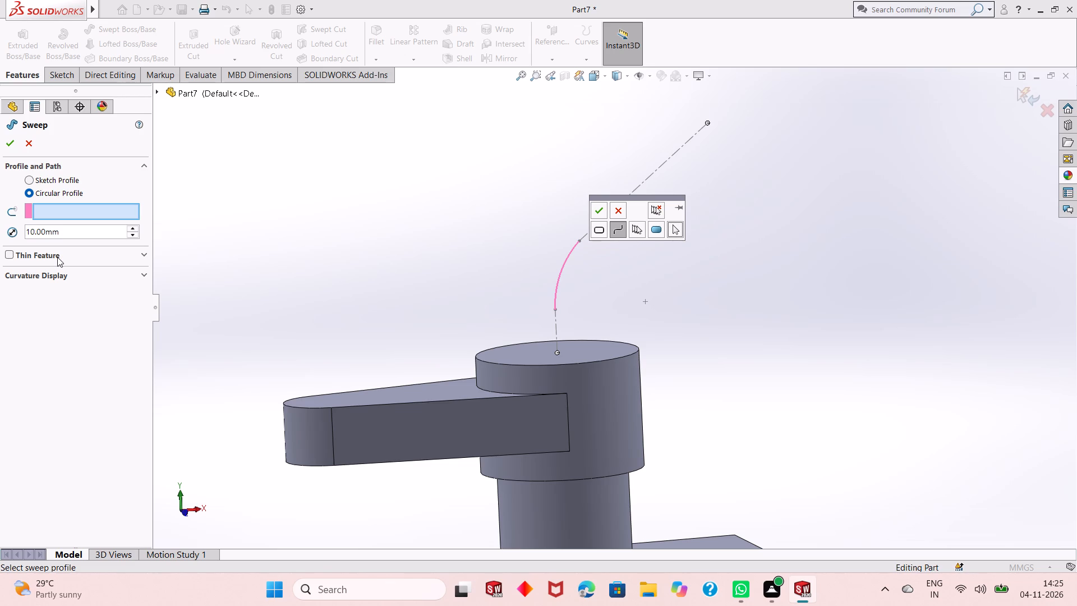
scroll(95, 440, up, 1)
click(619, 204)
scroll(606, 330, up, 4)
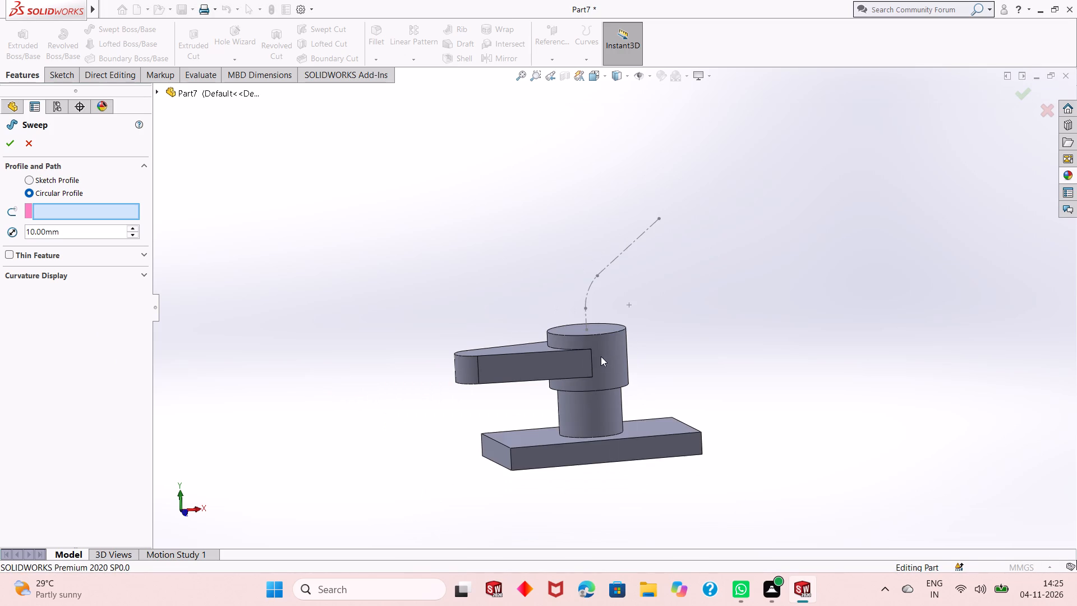
Examine the bent centerline above the cylinder from several angles, and abandon the circular-profile sweep.
middle_drag(607, 363, 589, 373)
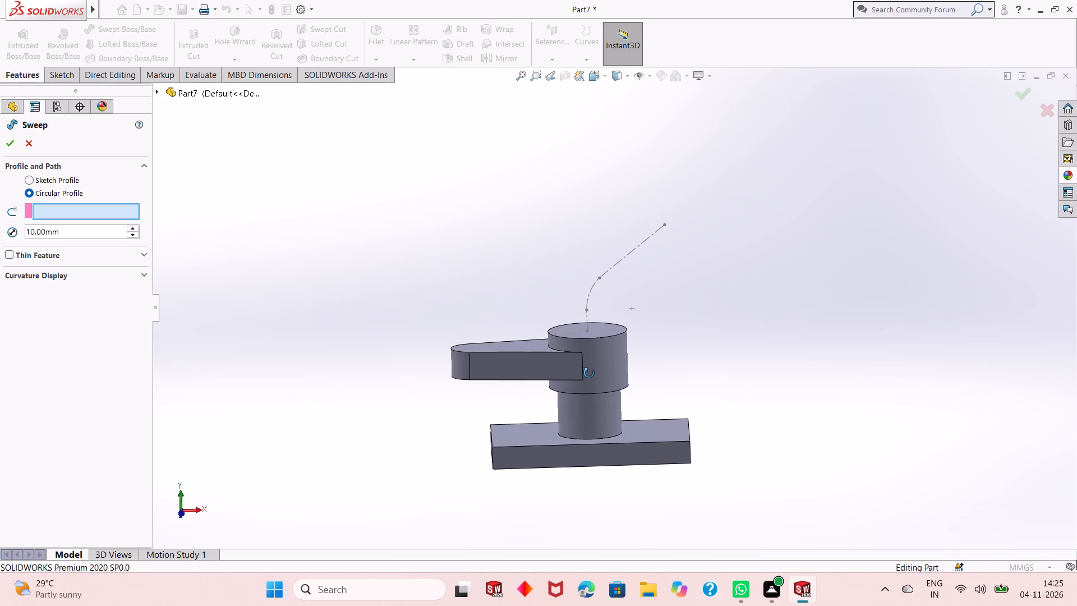
middle_drag(589, 373, 589, 377)
middle_drag(634, 313, 636, 325)
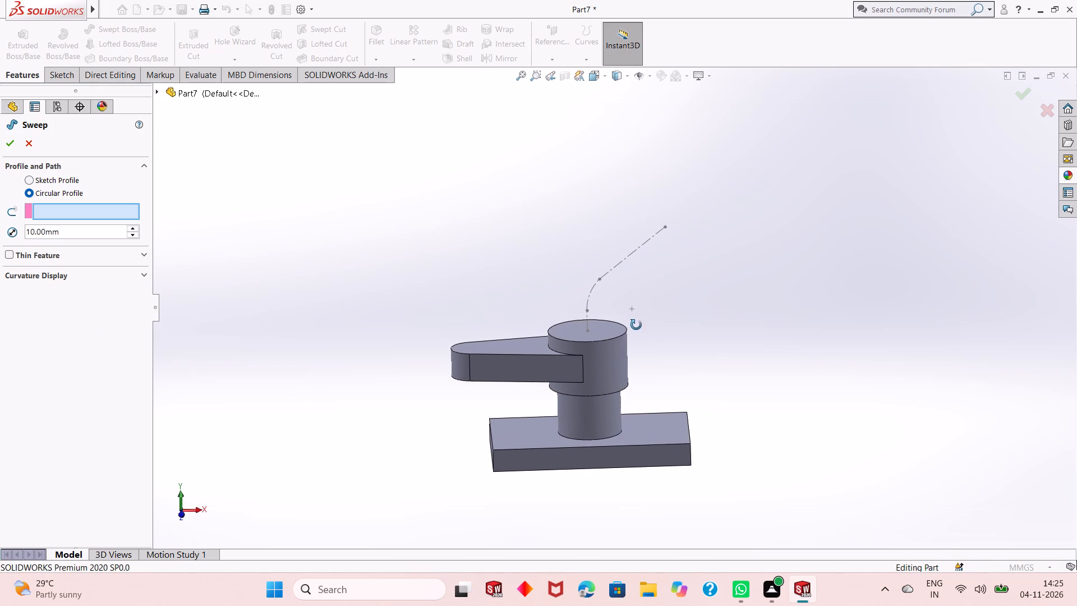
middle_drag(636, 325, 636, 340)
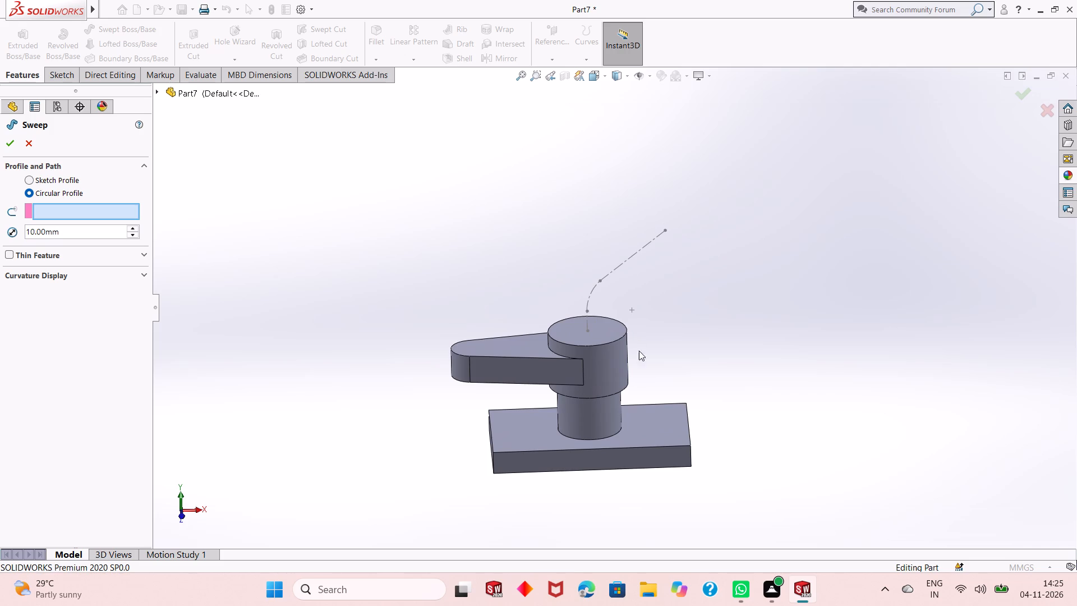
middle_drag(639, 375, 634, 302)
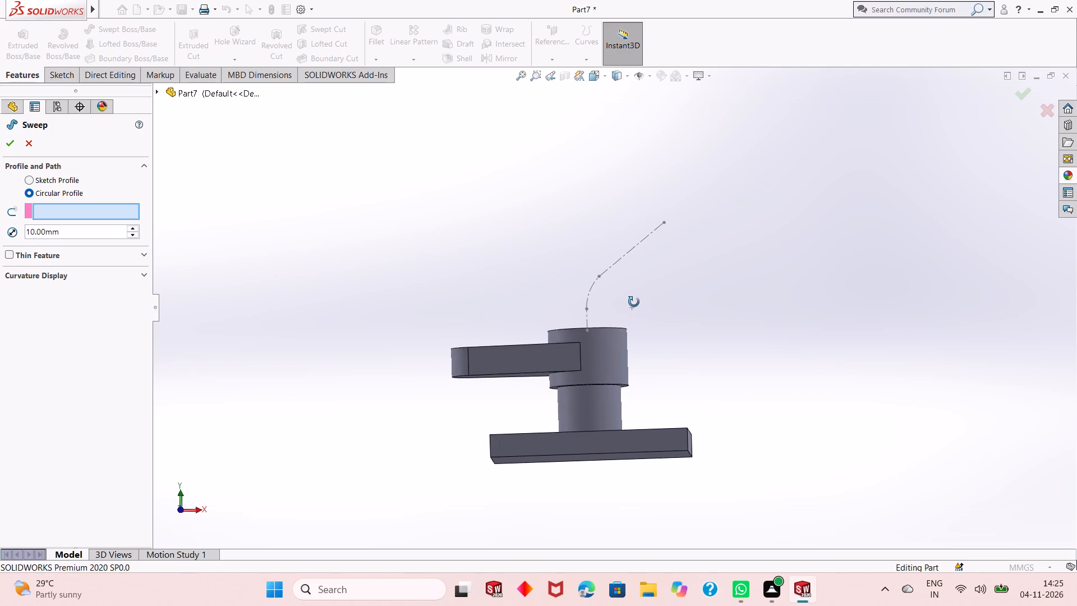
middle_drag(634, 302, 605, 303)
middle_drag(605, 308, 607, 344)
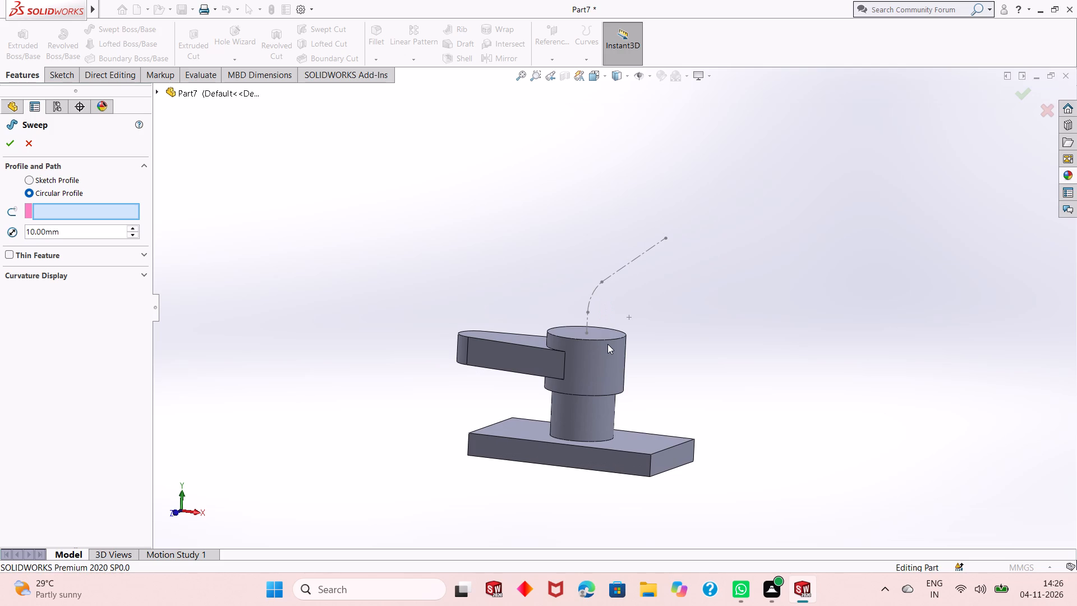
middle_drag(657, 405, 670, 377)
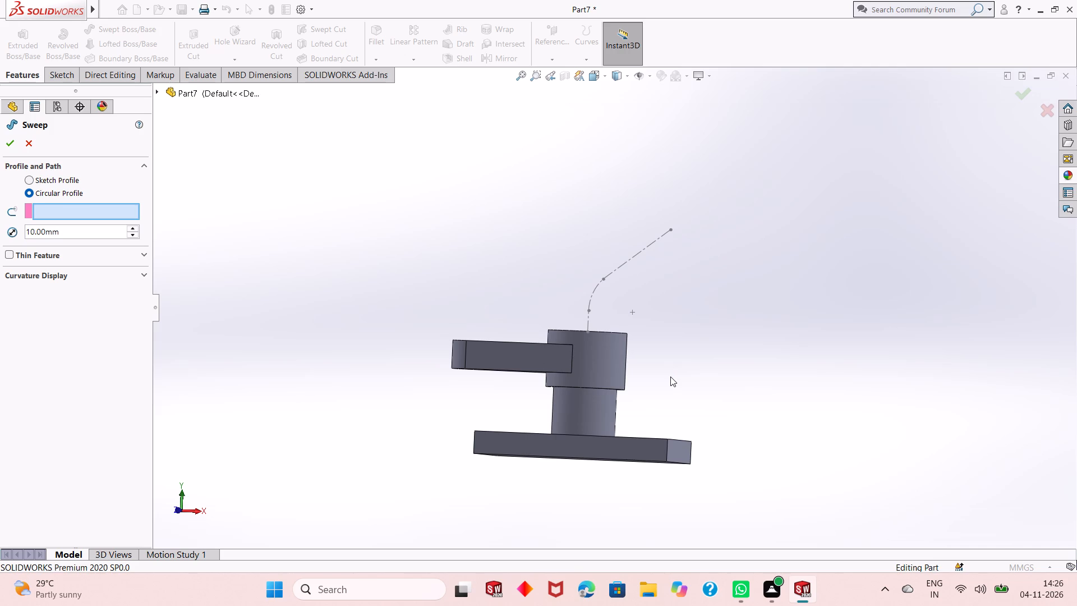
key(Escape)
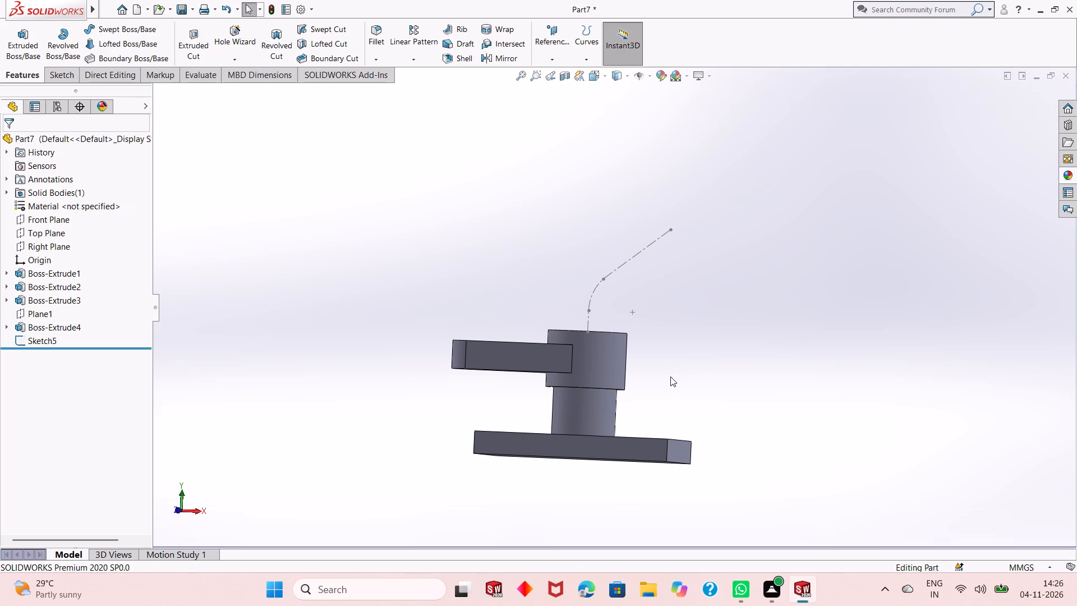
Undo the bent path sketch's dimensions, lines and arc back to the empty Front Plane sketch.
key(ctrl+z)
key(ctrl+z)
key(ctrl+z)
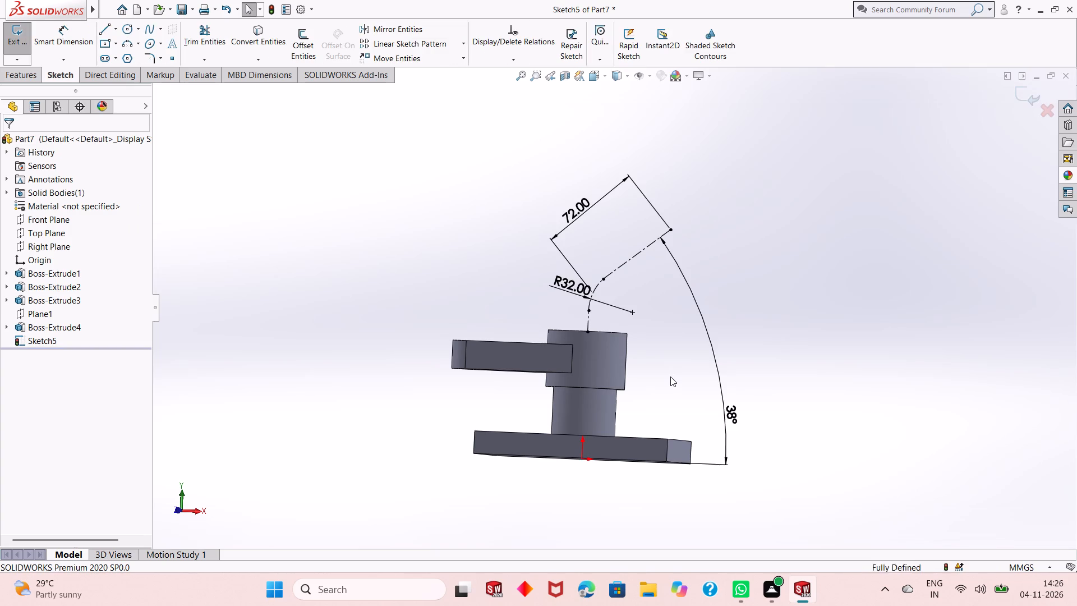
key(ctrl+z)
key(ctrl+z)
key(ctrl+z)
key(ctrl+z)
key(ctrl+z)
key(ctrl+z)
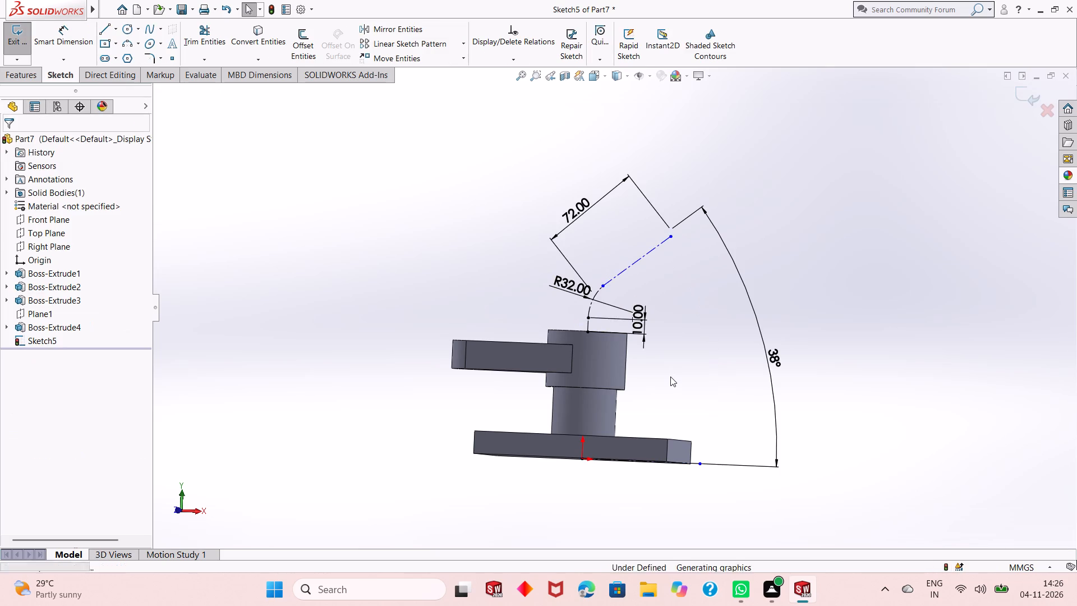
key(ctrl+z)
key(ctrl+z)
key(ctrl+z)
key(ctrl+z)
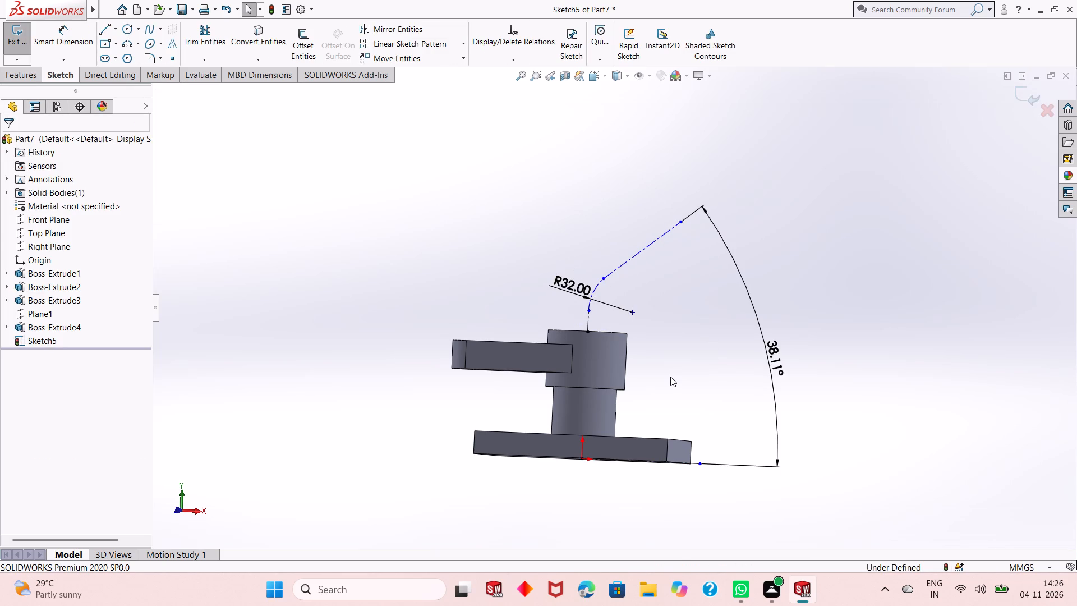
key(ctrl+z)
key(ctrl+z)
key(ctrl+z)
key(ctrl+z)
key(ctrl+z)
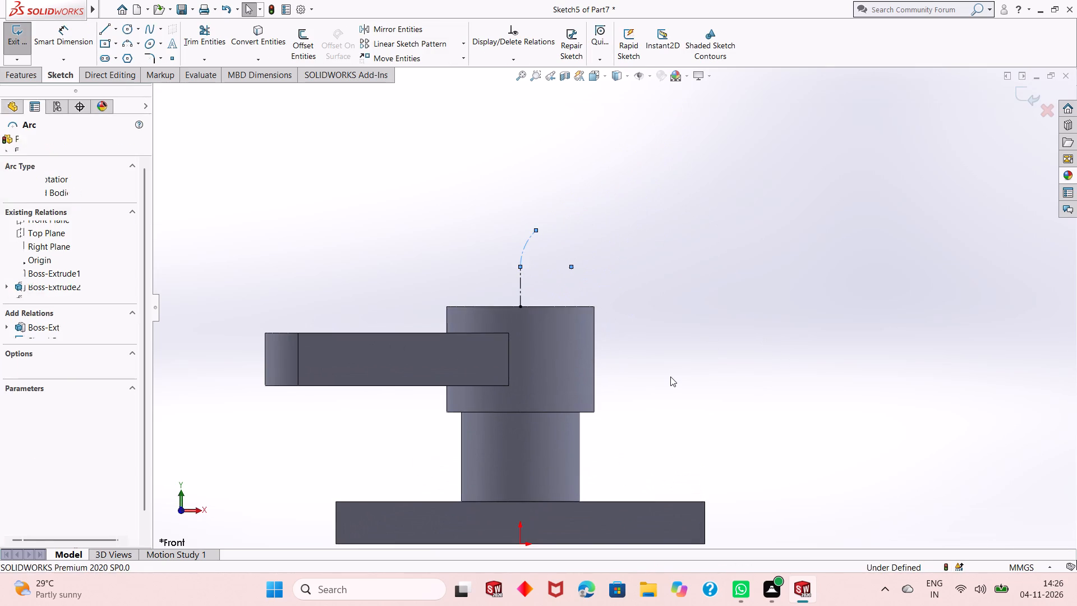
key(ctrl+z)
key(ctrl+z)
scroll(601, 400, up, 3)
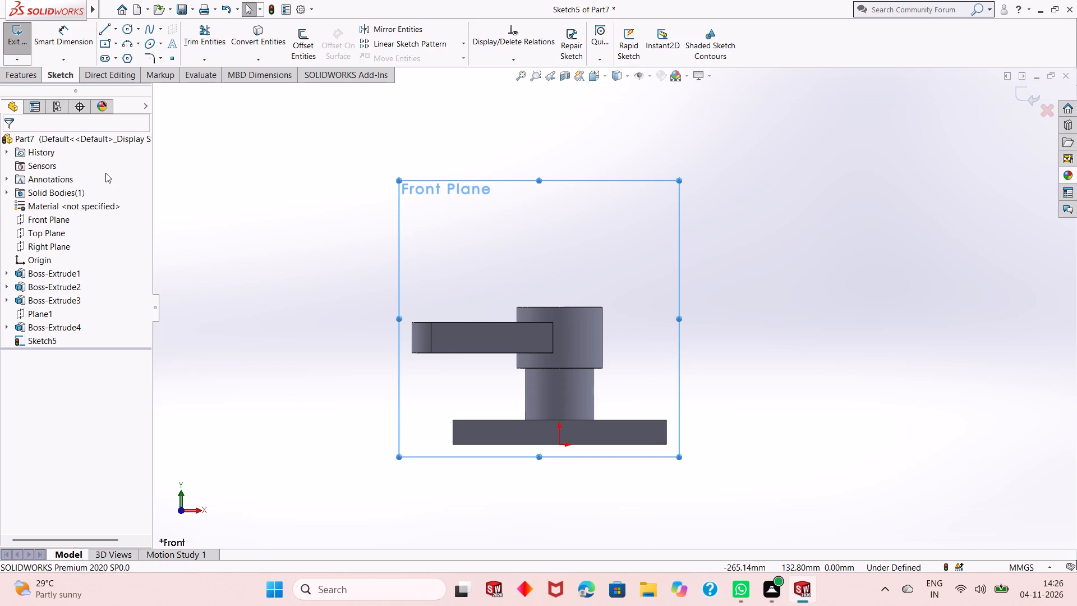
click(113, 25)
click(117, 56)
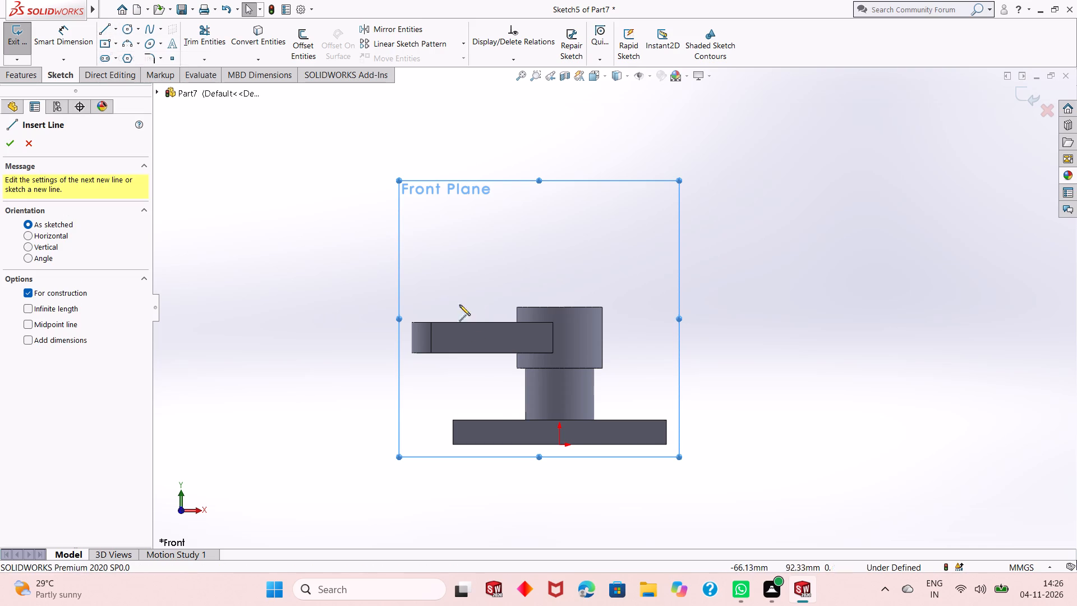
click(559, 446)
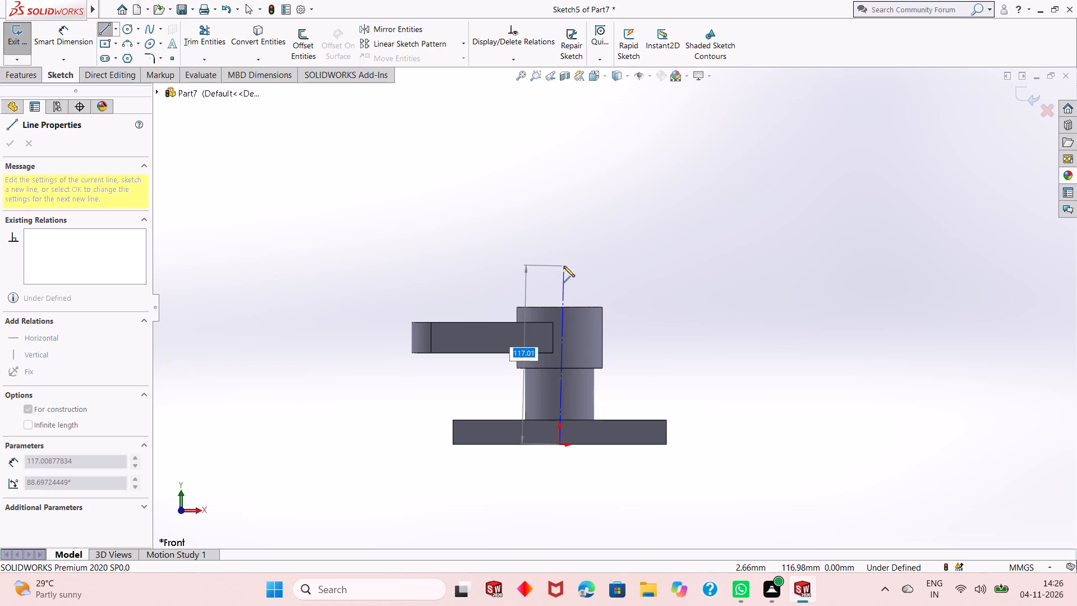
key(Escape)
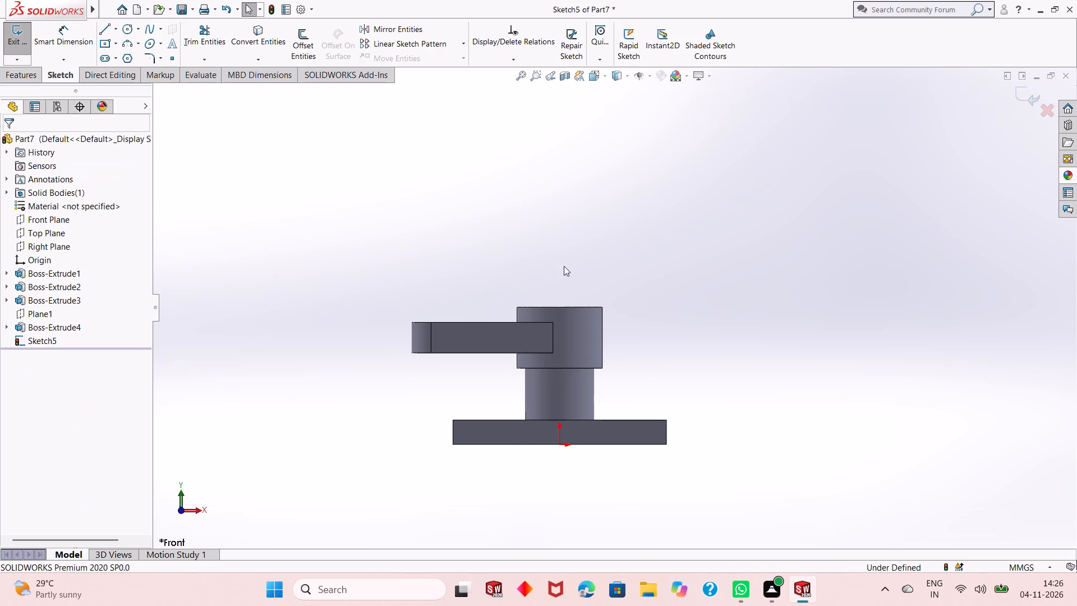
Redo the undone path sketch edits to restore the bent centerline with its R32, 72 mm and 38° dimensions.
key(ctrl+y)
key(ctrl+y)
key(ctrl+y)
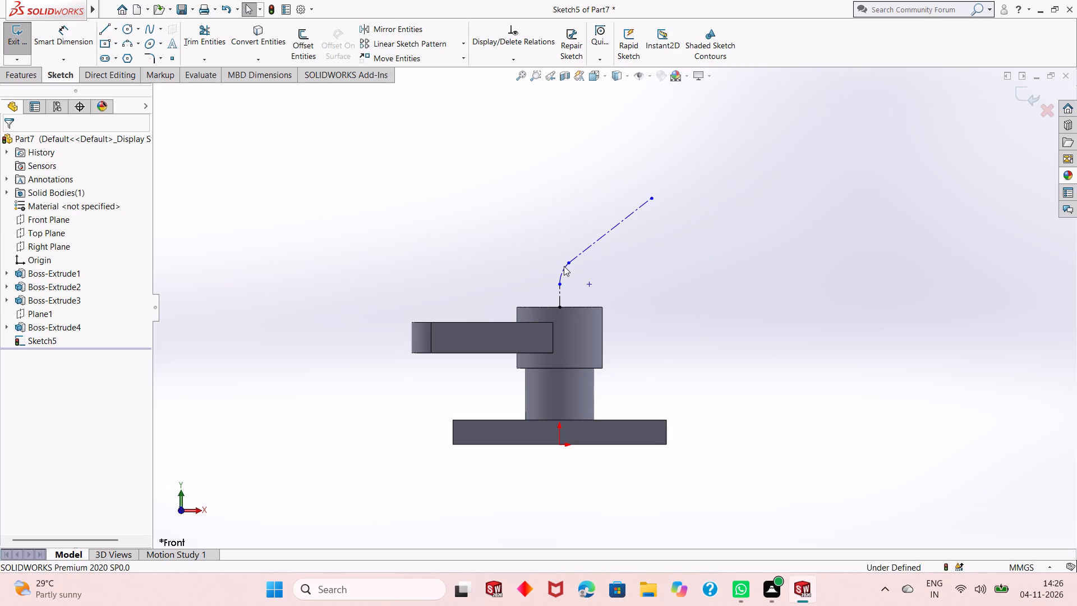
key(ctrl+y)
key(ctrl+y)
key(ctrl+y)
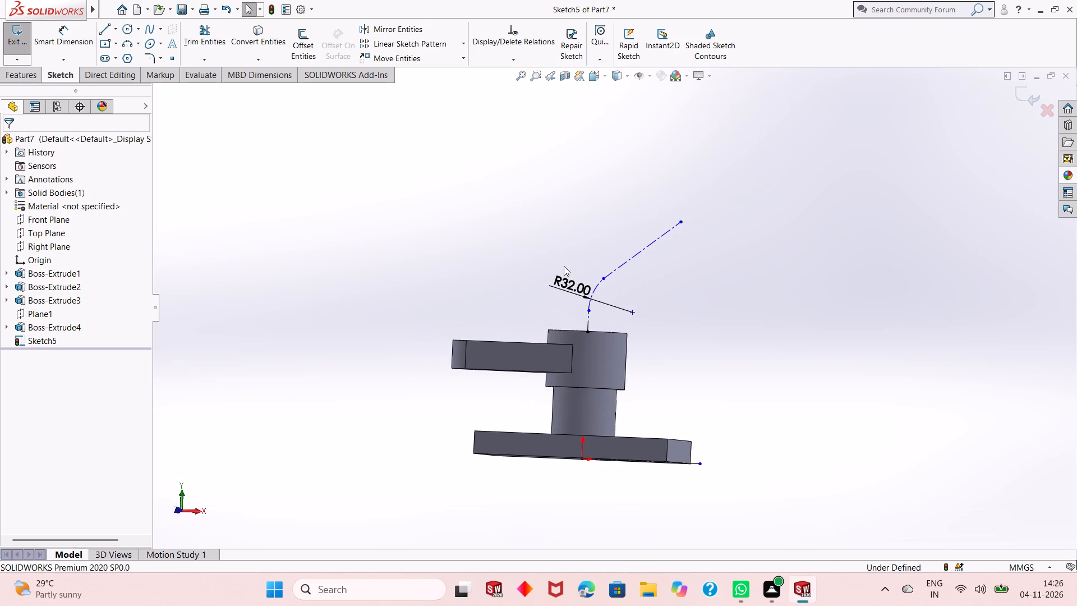
key(ctrl+y)
key(ctrl+y)
key(ctrl+y)
key(ctrl+y)
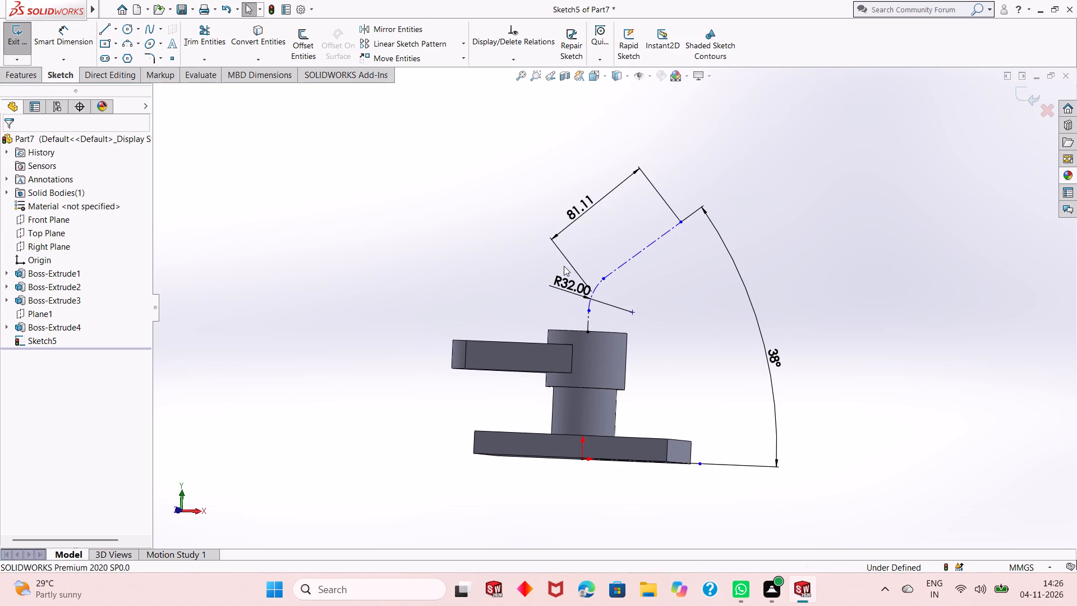
key(ctrl+y)
key(ctrl+y)
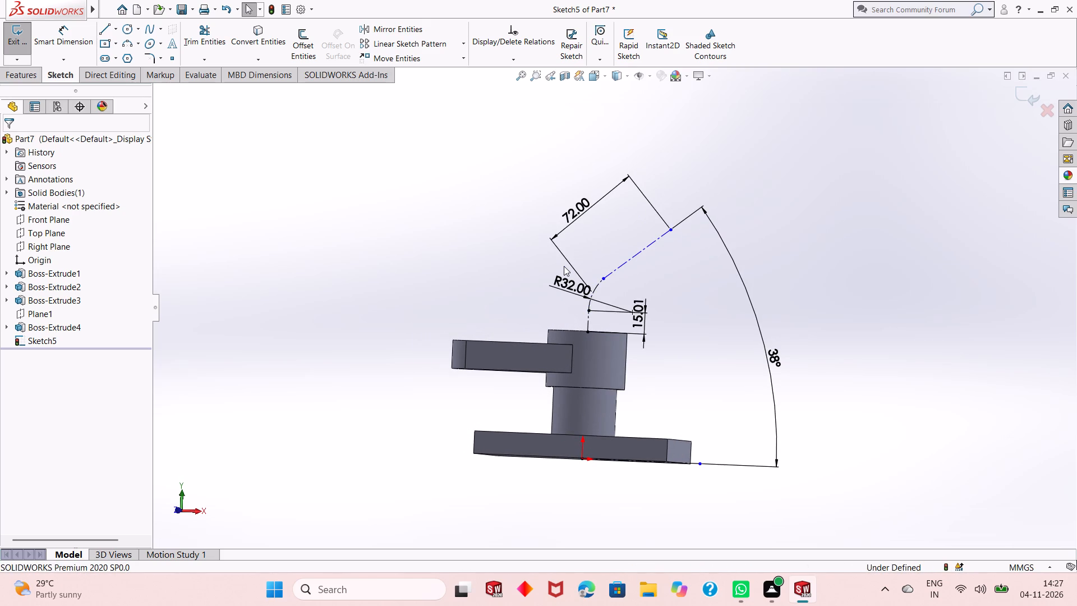
key(ctrl+y)
key(ctrl+y)
key(ctrl+y)
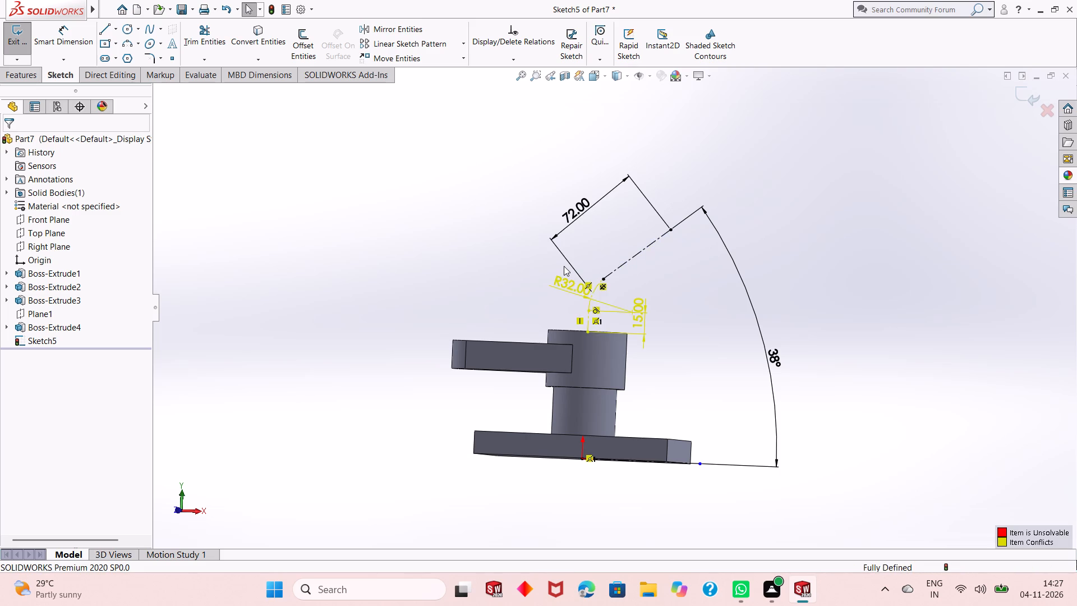
scroll(608, 296, down, 2)
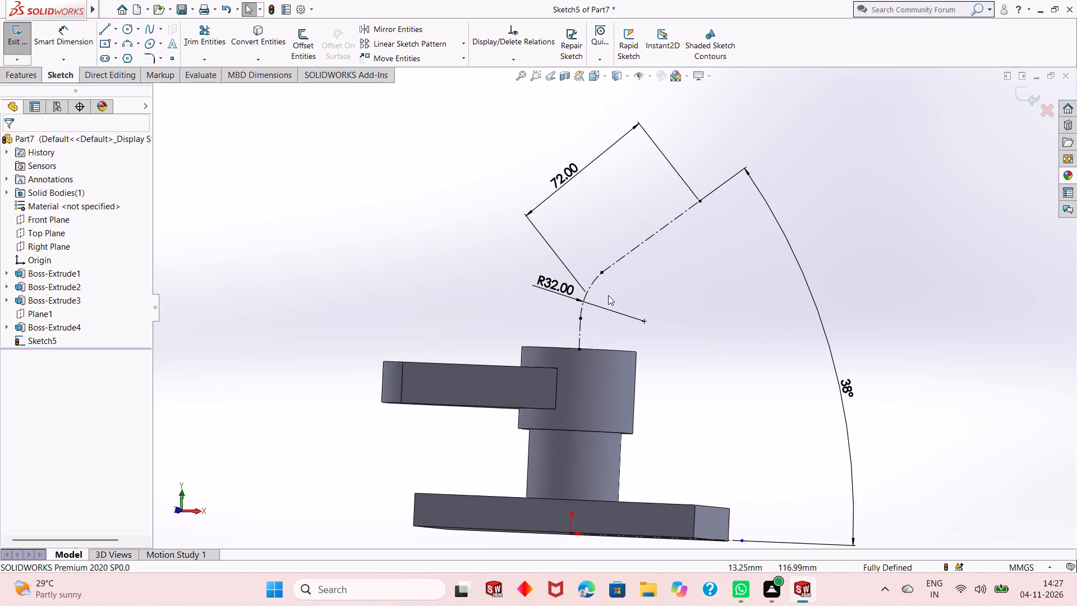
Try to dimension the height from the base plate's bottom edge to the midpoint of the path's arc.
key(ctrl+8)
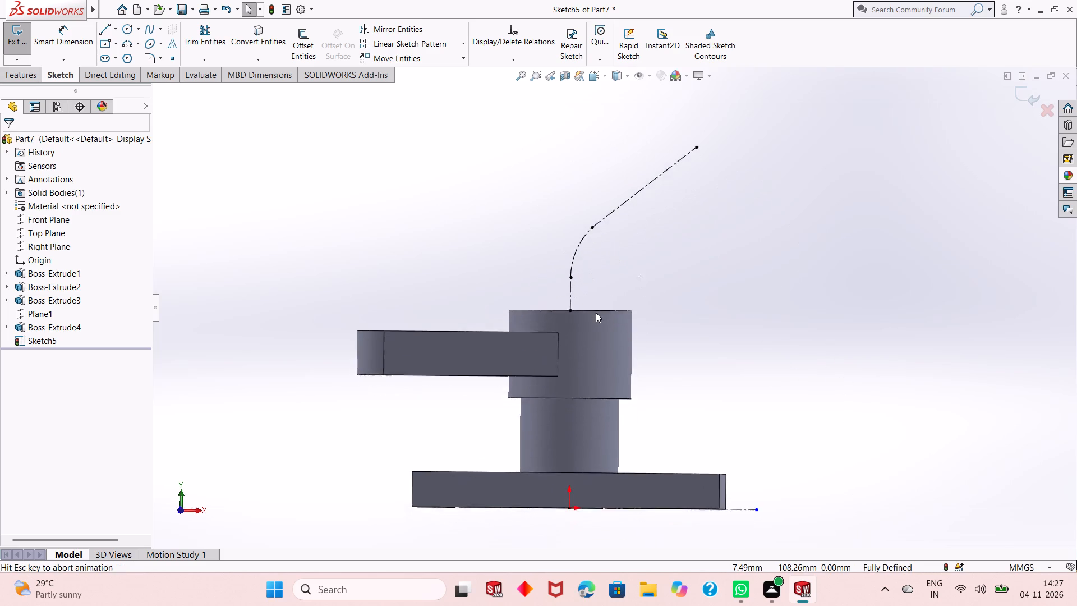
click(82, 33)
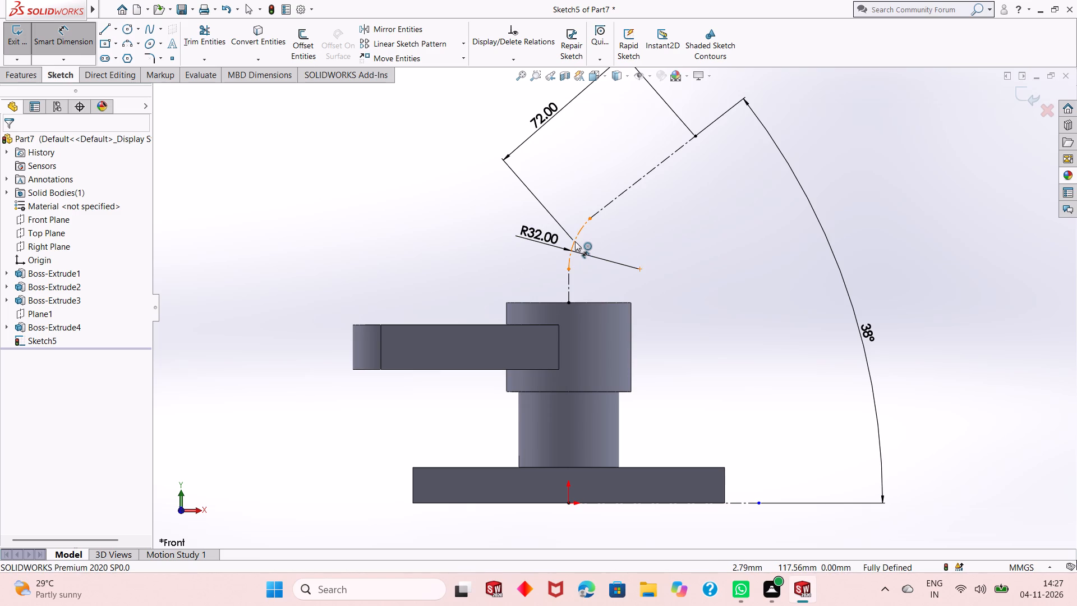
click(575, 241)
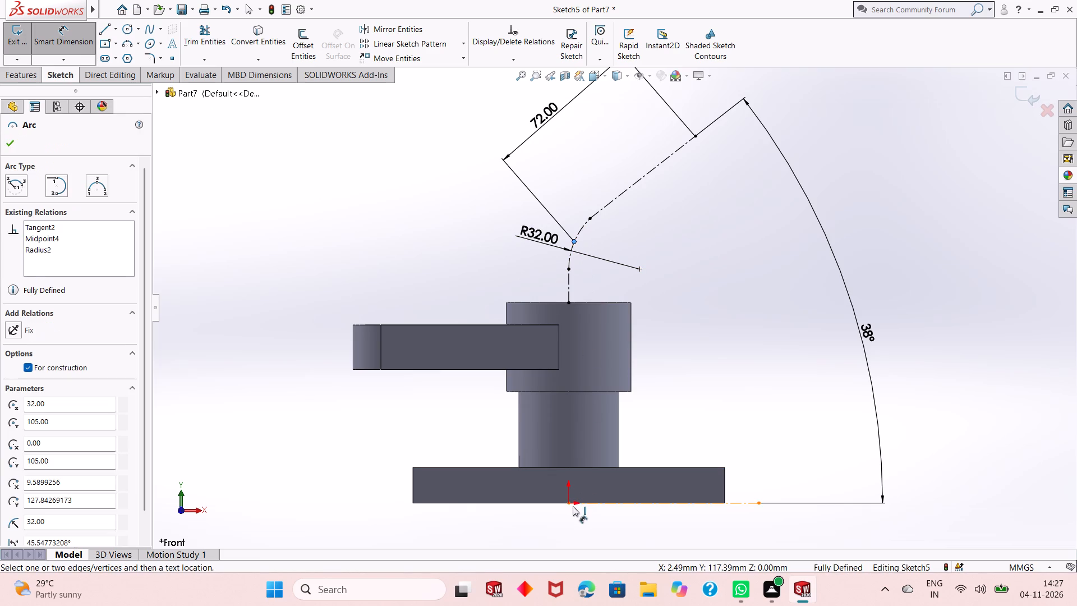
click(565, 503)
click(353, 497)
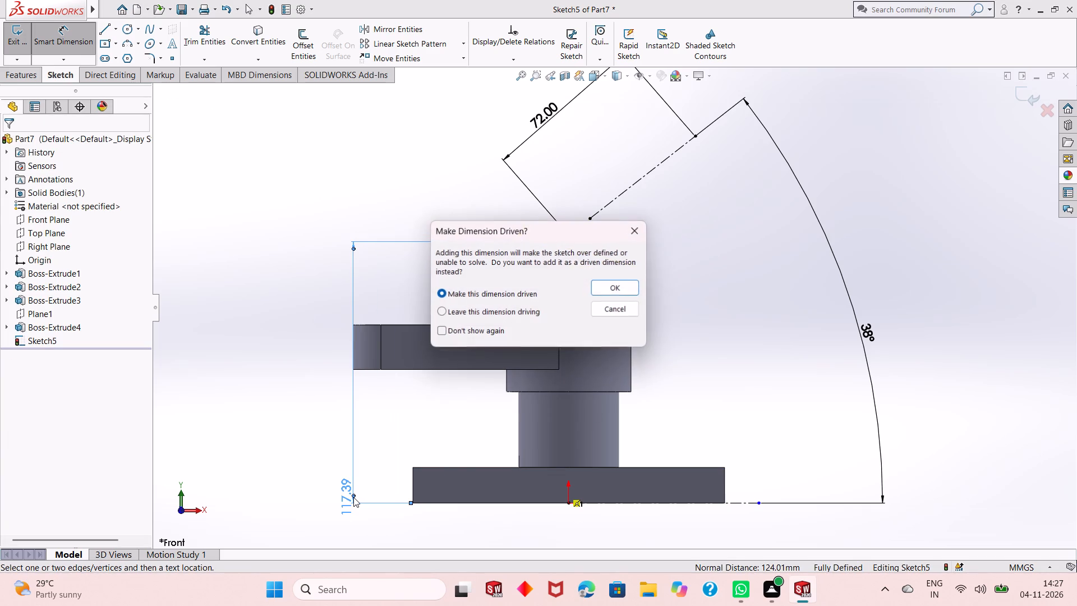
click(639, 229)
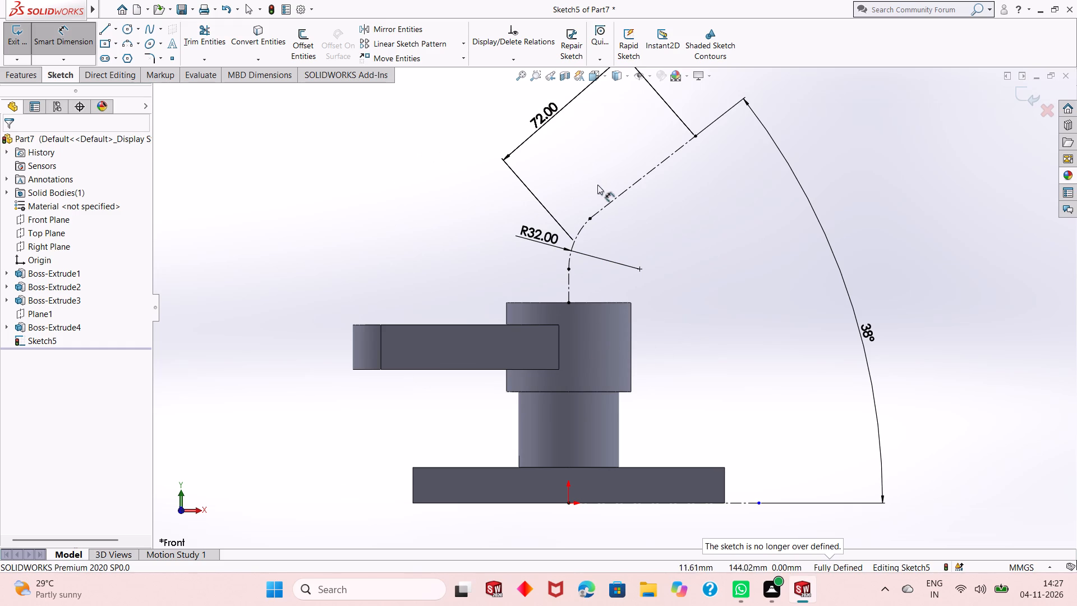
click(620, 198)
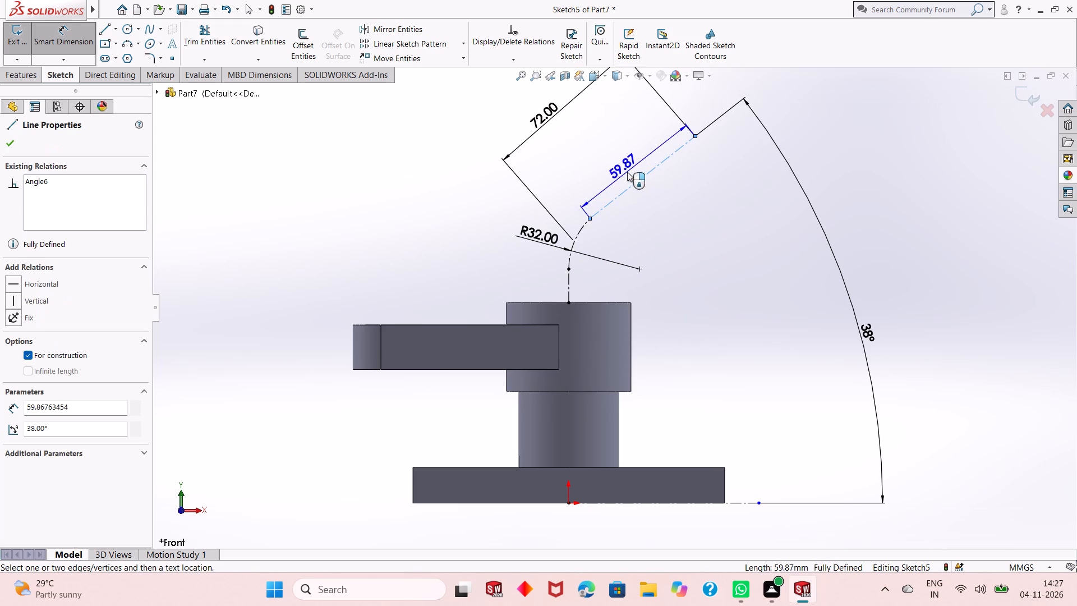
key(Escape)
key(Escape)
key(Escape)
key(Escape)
Convert the path's sloped line, arc and short vertical line from construction to solid geometry, and exit the sketch.
click(627, 191)
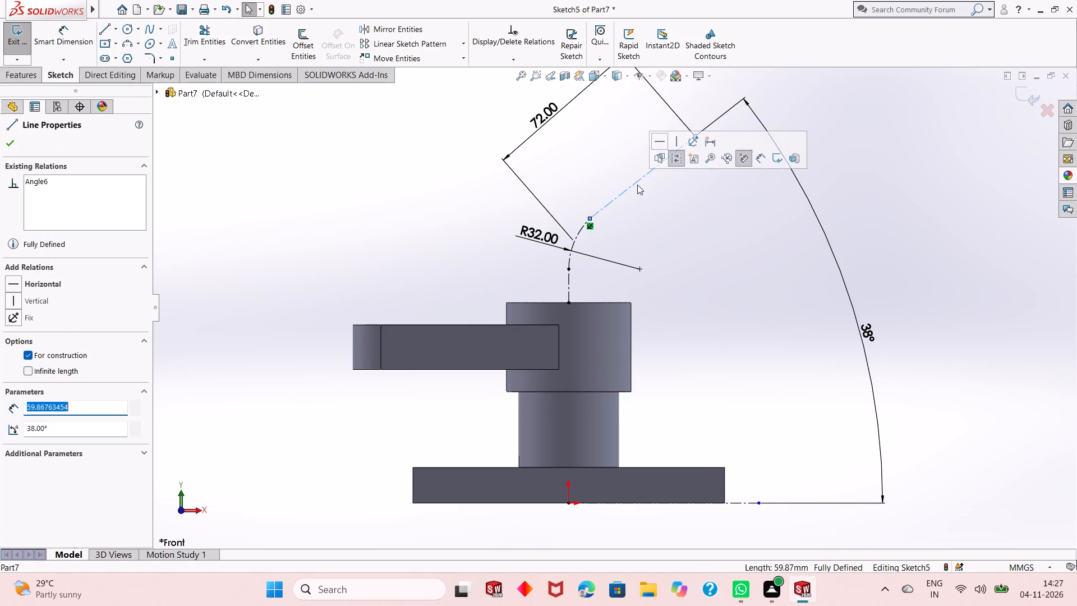
click(672, 163)
key(Escape)
click(579, 232)
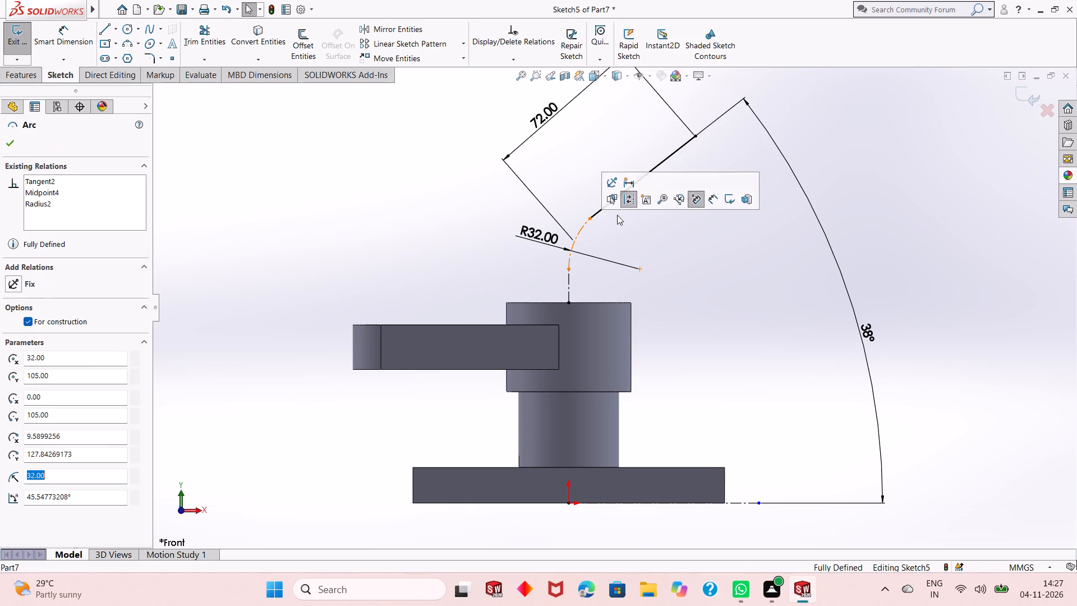
click(633, 201)
key(Escape)
click(567, 290)
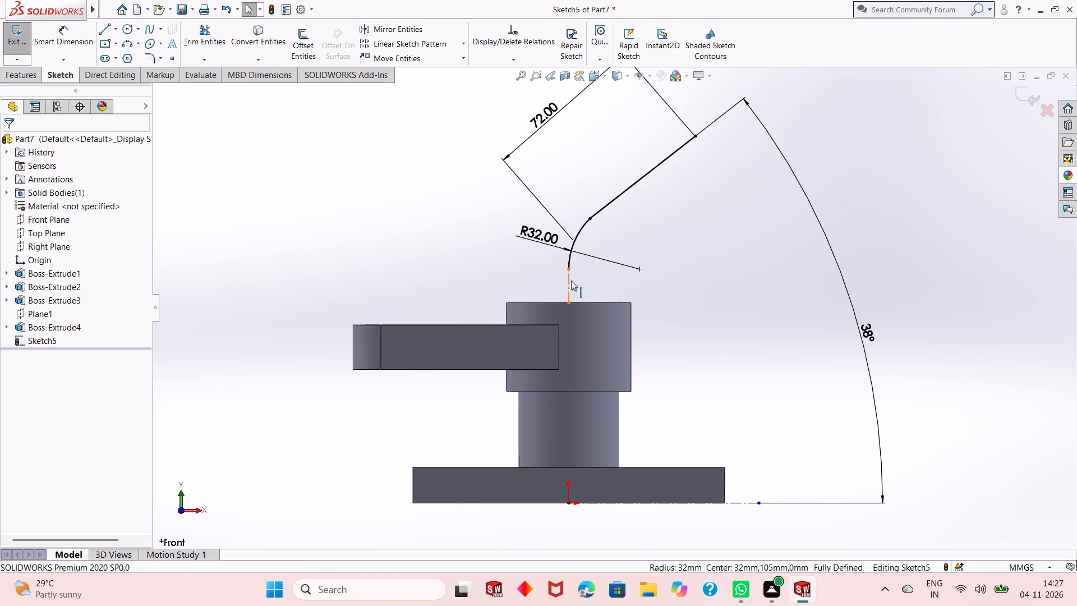
click(612, 257)
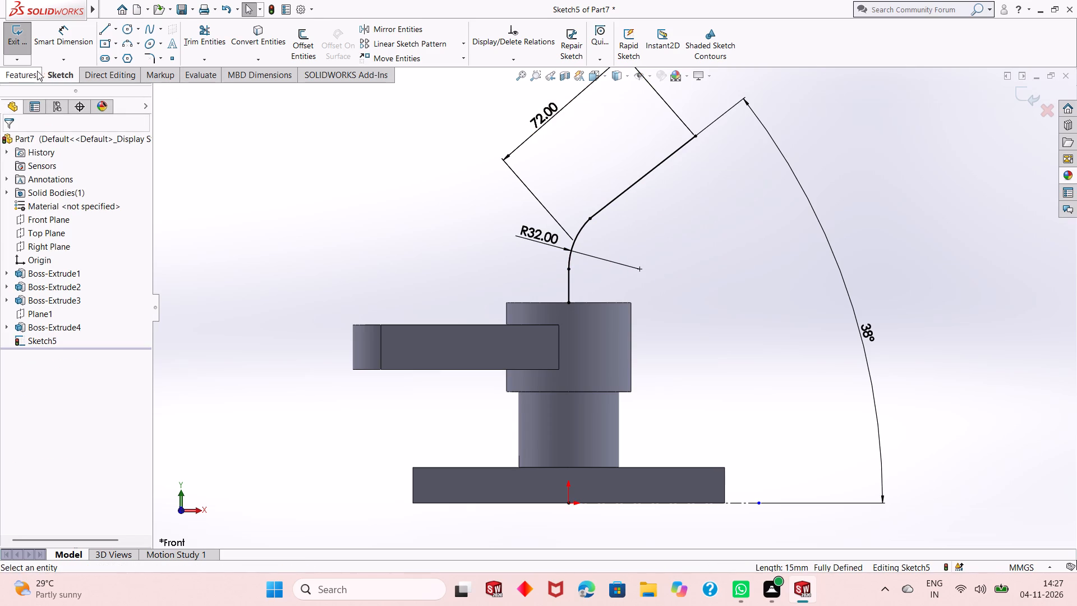
click(33, 71)
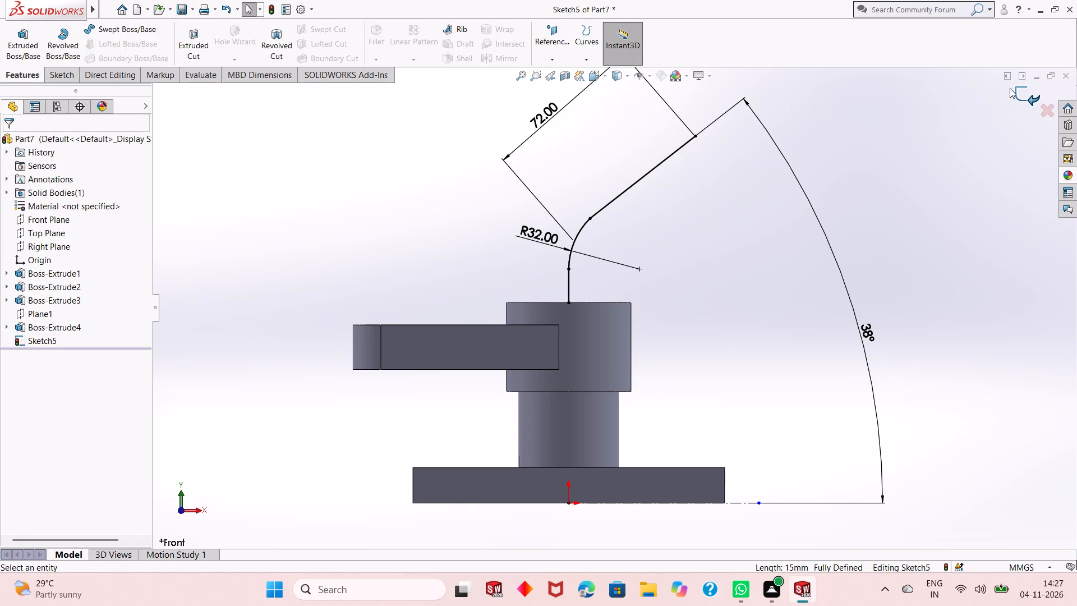
click(1017, 99)
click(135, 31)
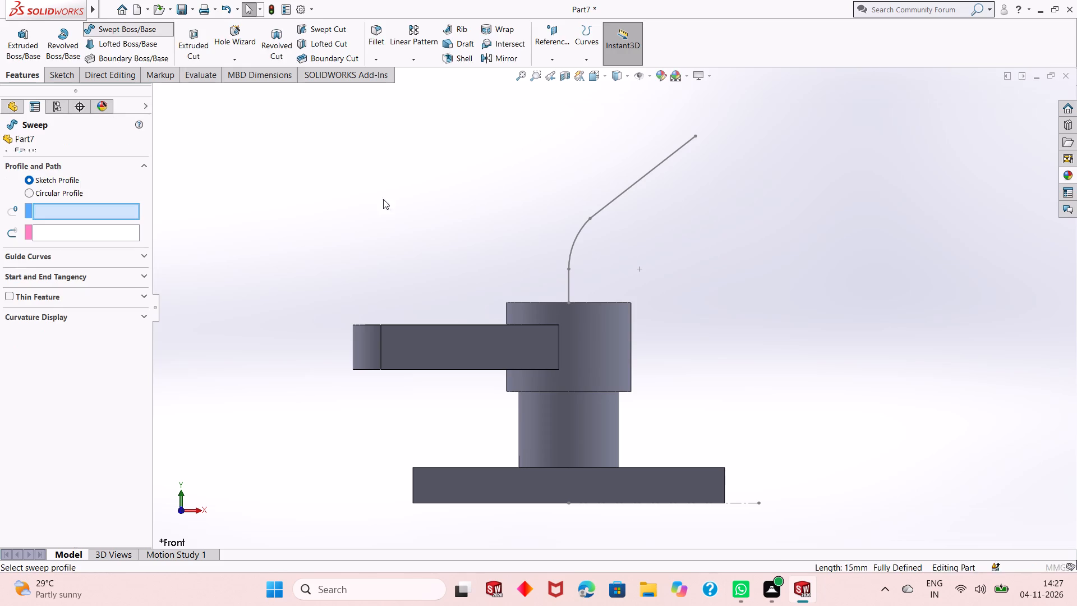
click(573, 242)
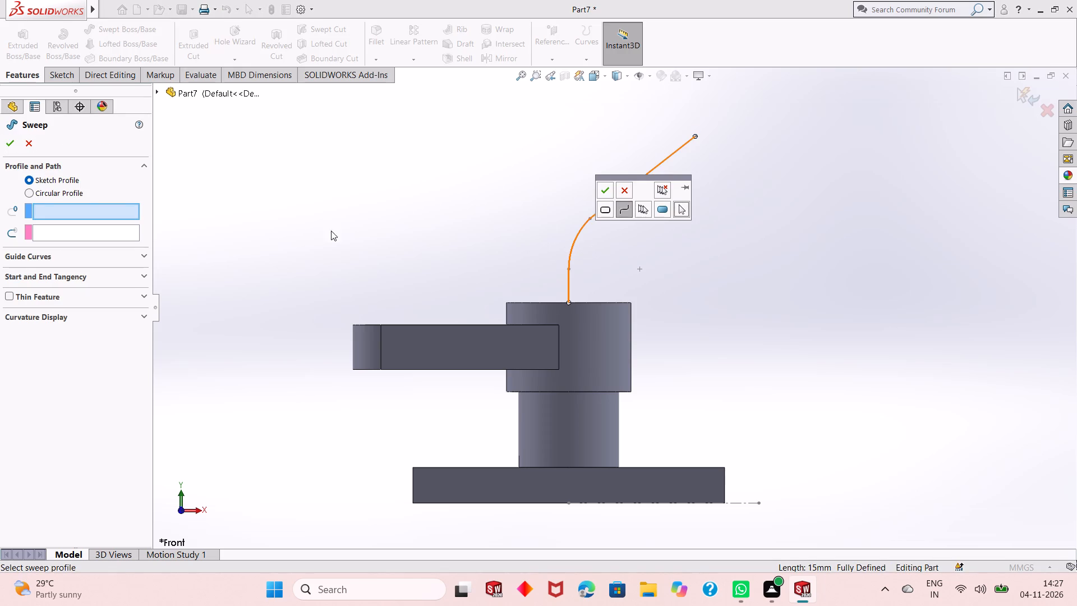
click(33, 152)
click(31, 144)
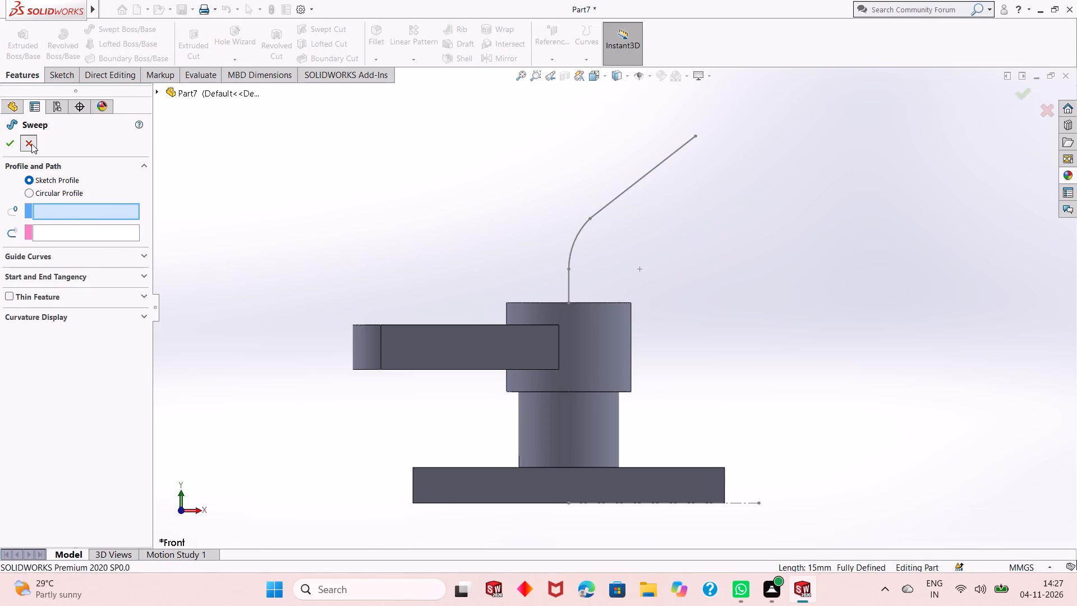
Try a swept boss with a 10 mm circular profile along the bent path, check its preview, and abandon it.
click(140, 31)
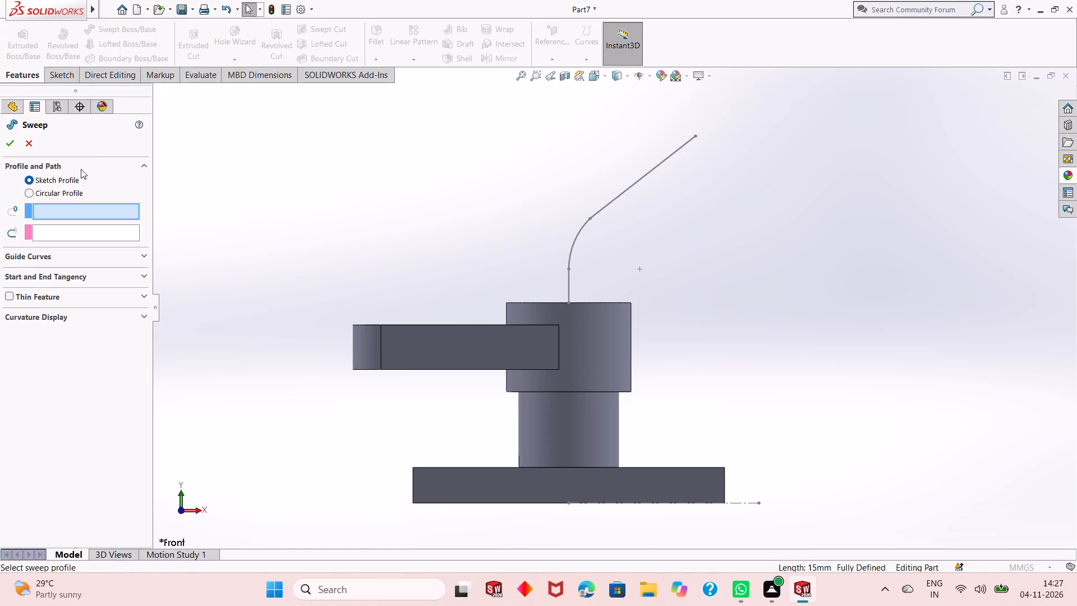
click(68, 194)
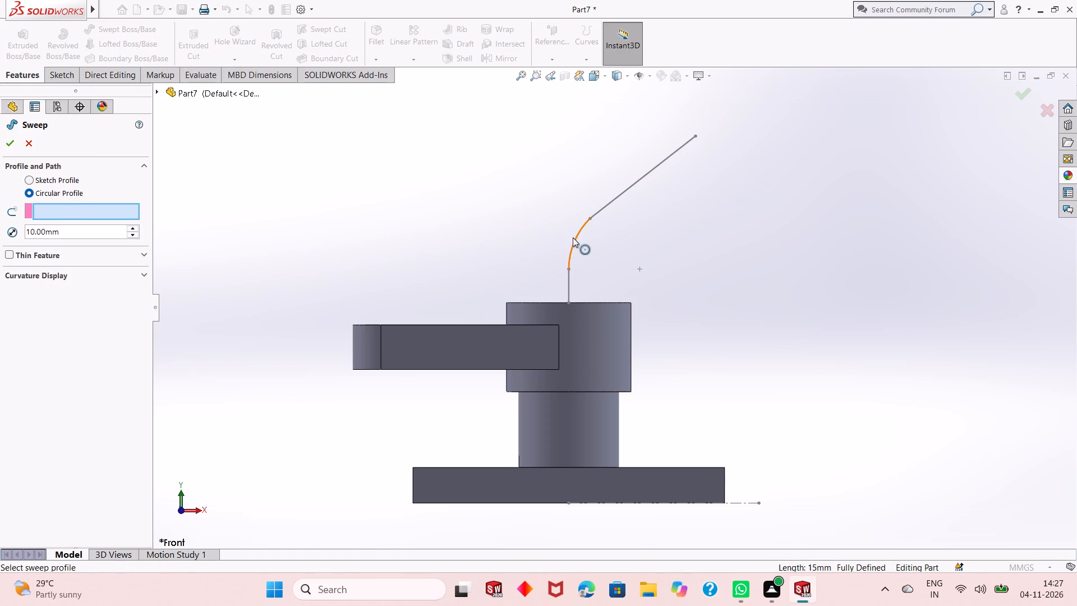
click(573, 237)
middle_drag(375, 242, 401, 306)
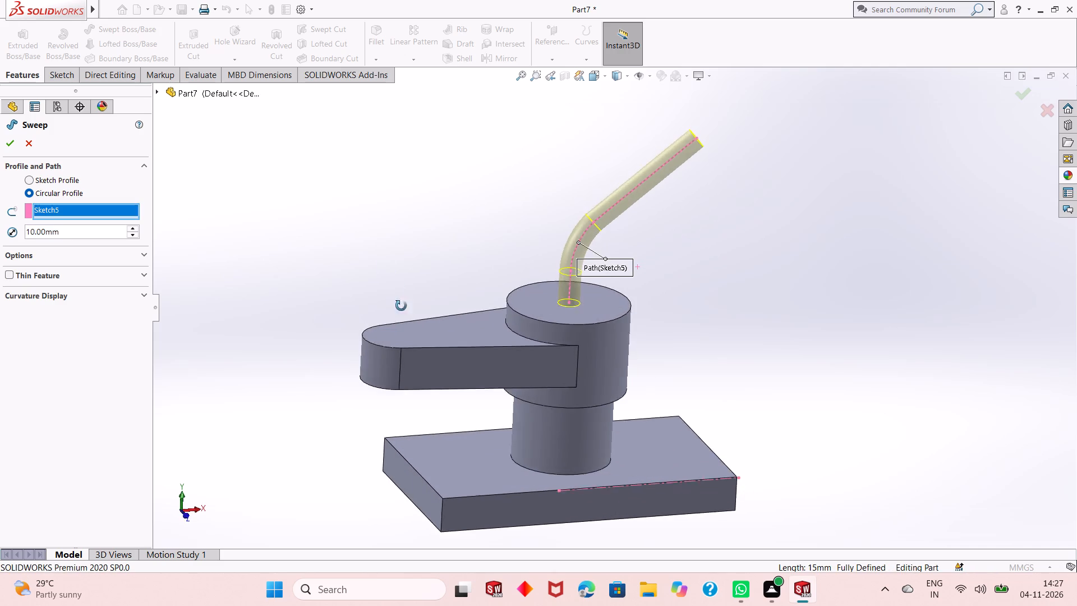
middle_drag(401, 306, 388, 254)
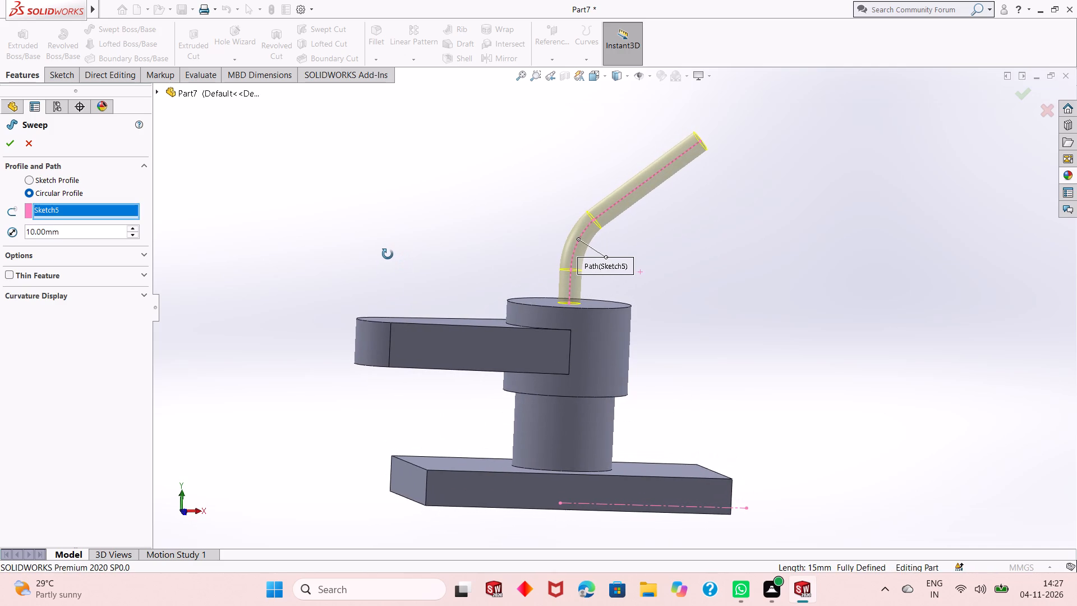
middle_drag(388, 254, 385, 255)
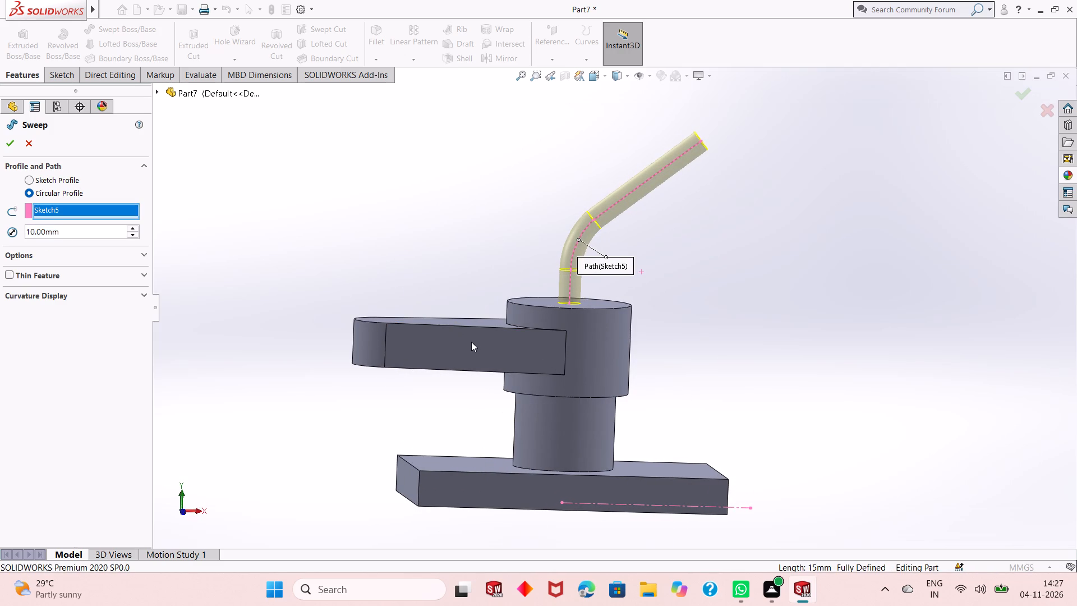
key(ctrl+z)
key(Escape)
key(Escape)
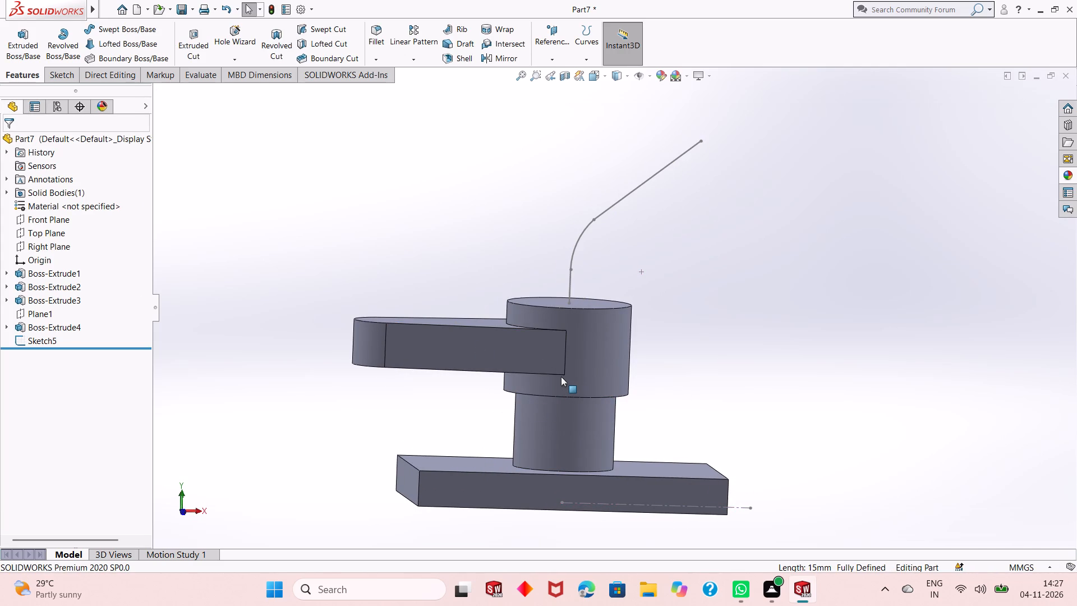
Undo the path sketch edits back to the single short vertical construction line above the upper cylinder.
key(ctrl+z)
key(ctrl+z)
key(ctrl+z)
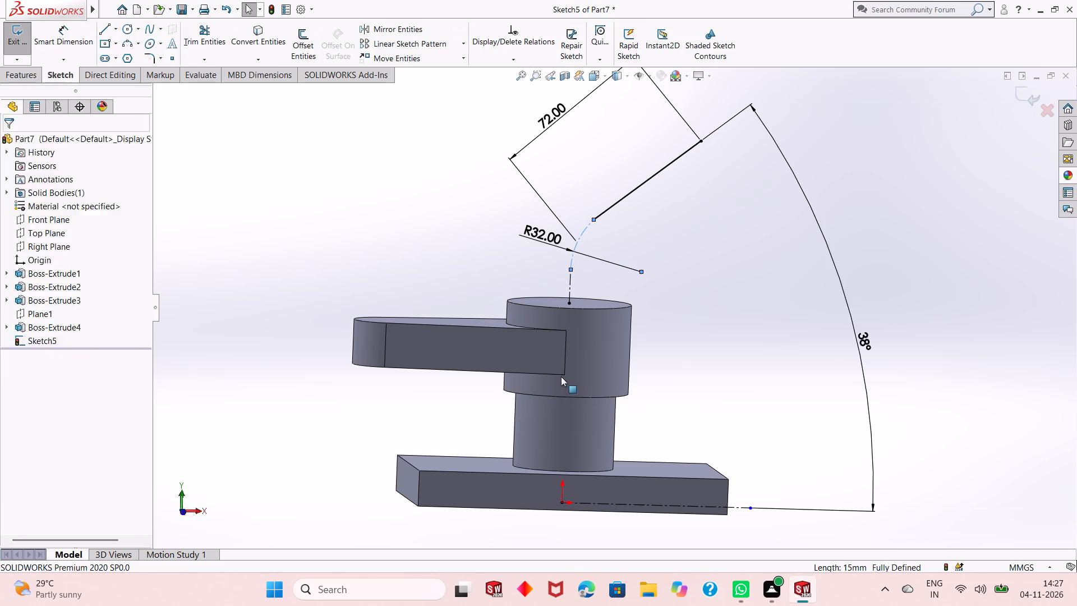
key(ctrl+z)
key(ctrl+z)
key(ctrl+z)
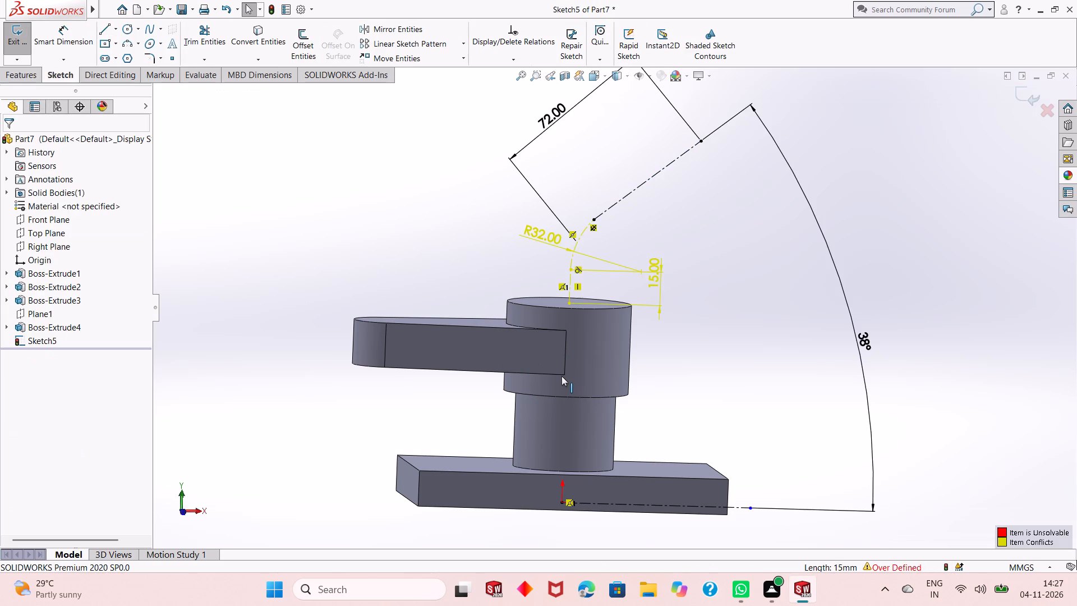
key(ctrl+z)
key(ctrl+z)
key(ctrl+z)
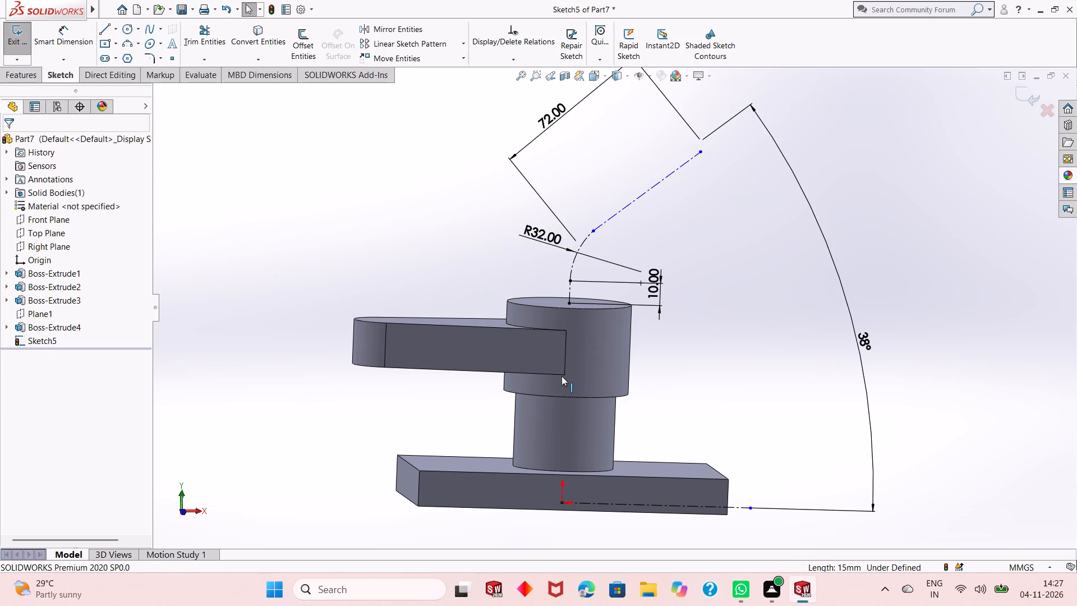
key(ctrl+z)
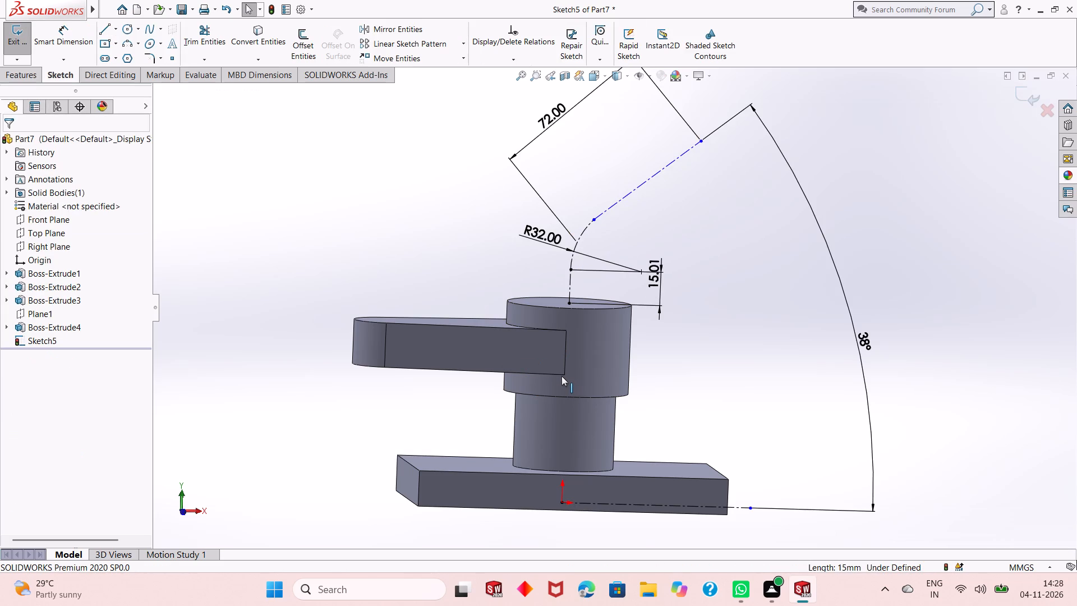
key(ctrl+z)
key(ctrl+z)
key(ctrl+z)
key(ctrl+z)
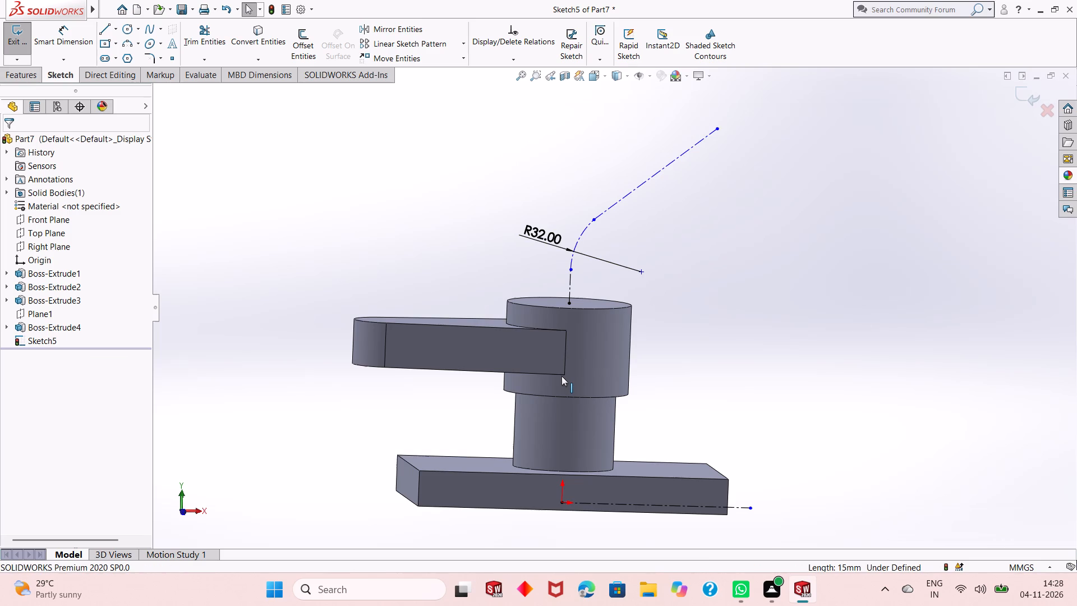
key(ctrl+z)
key(ctrl+z)
key(ctrl+z)
key(ctrl+z)
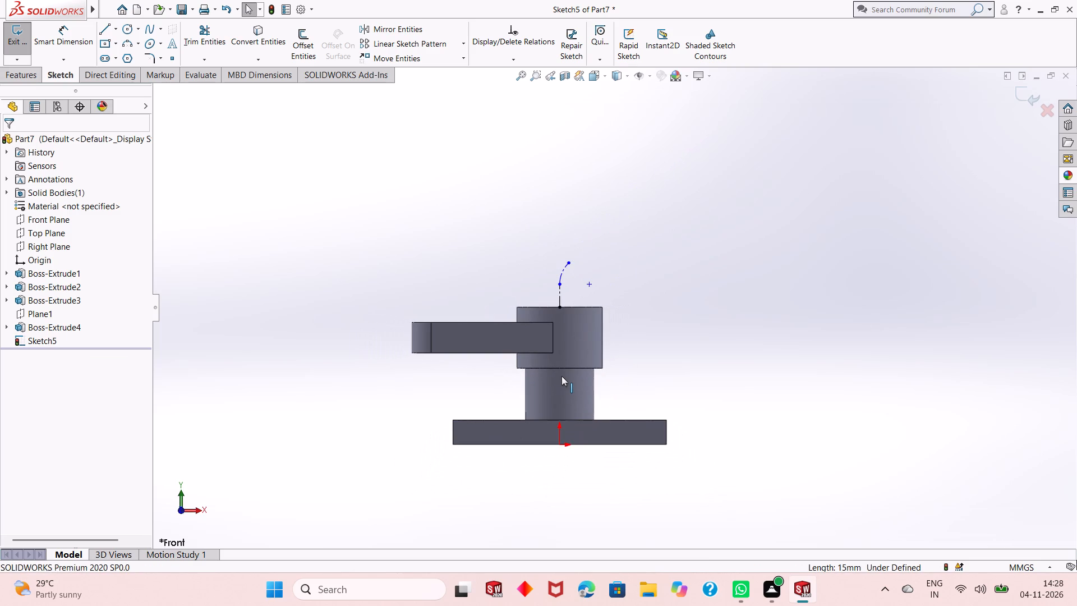
key(ctrl+z)
Delete the remaining short vertical construction line above the upper cylinder.
scroll(569, 317, down, 1)
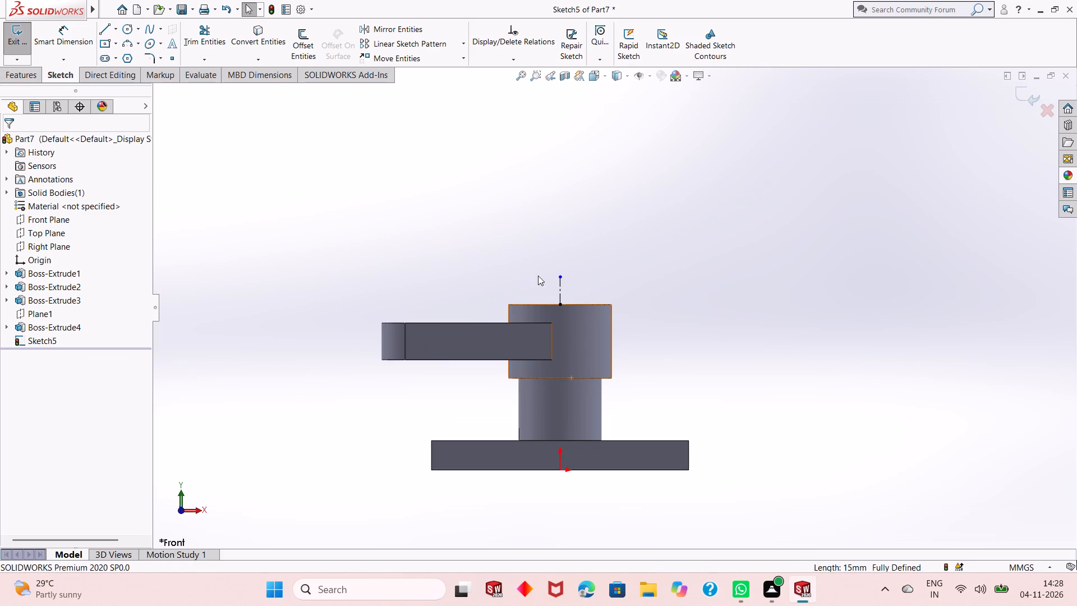
click(559, 288)
right_click(457, 227)
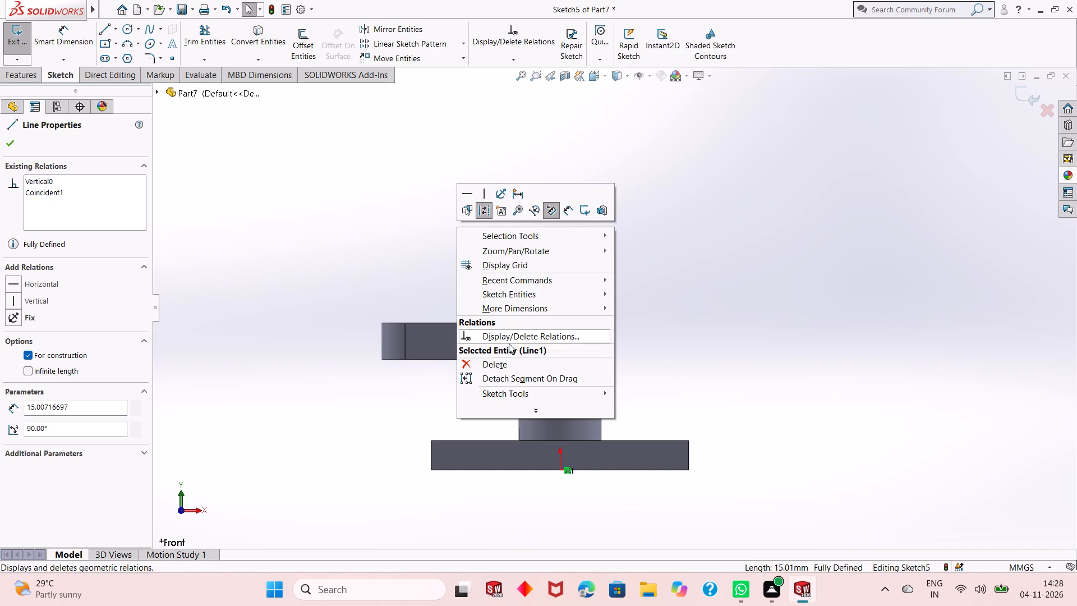
click(510, 365)
Sketch a solid 120 mm vertical line up from the origin, continued by a 72 mm line sloping up at 45° away from the arm.
click(98, 30)
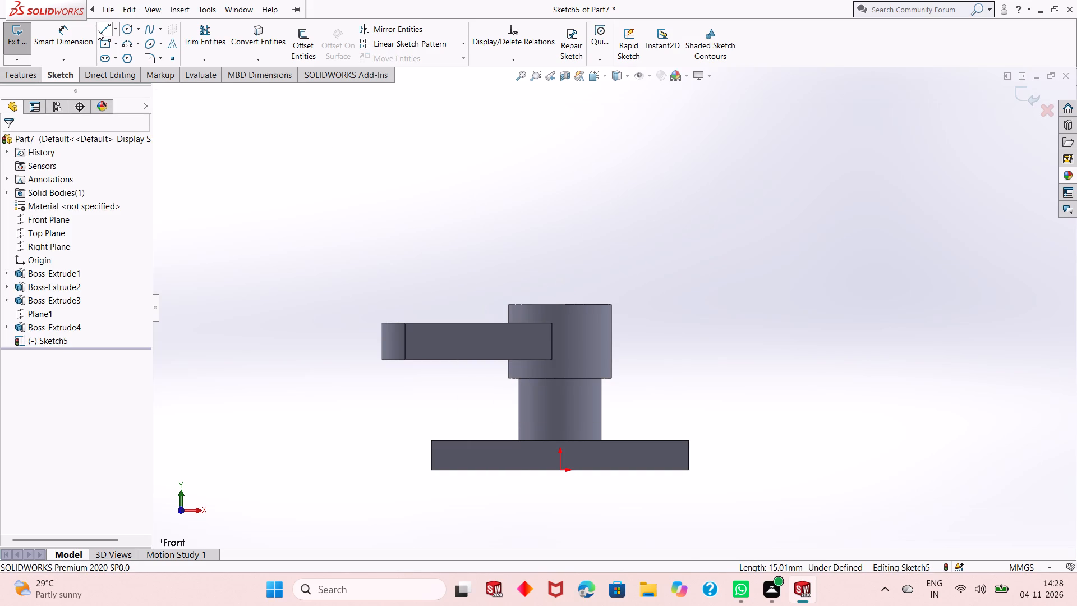
click(560, 472)
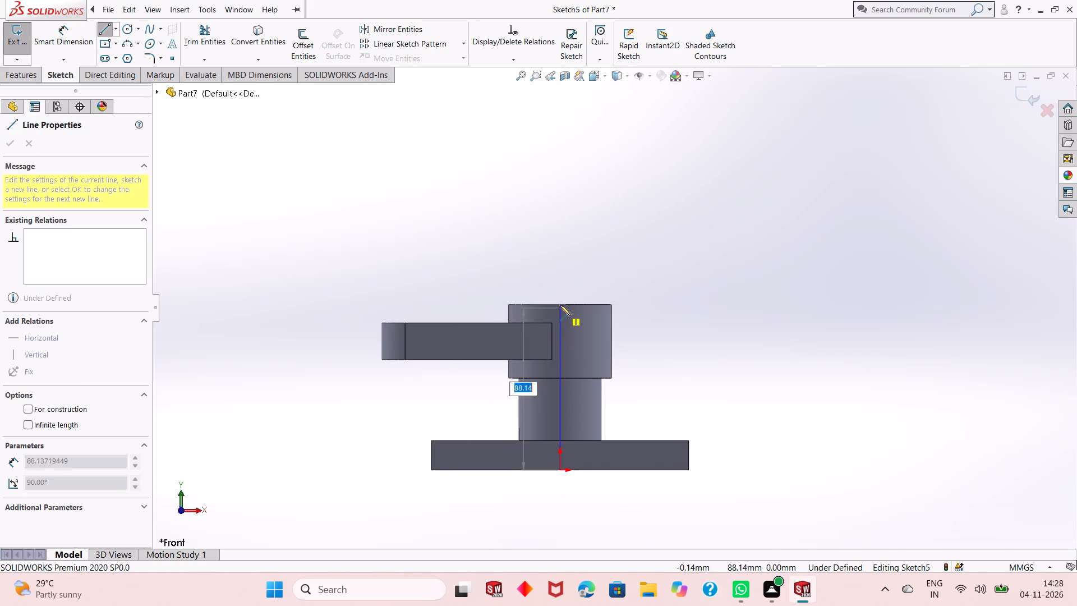
text(120)
key(Return)
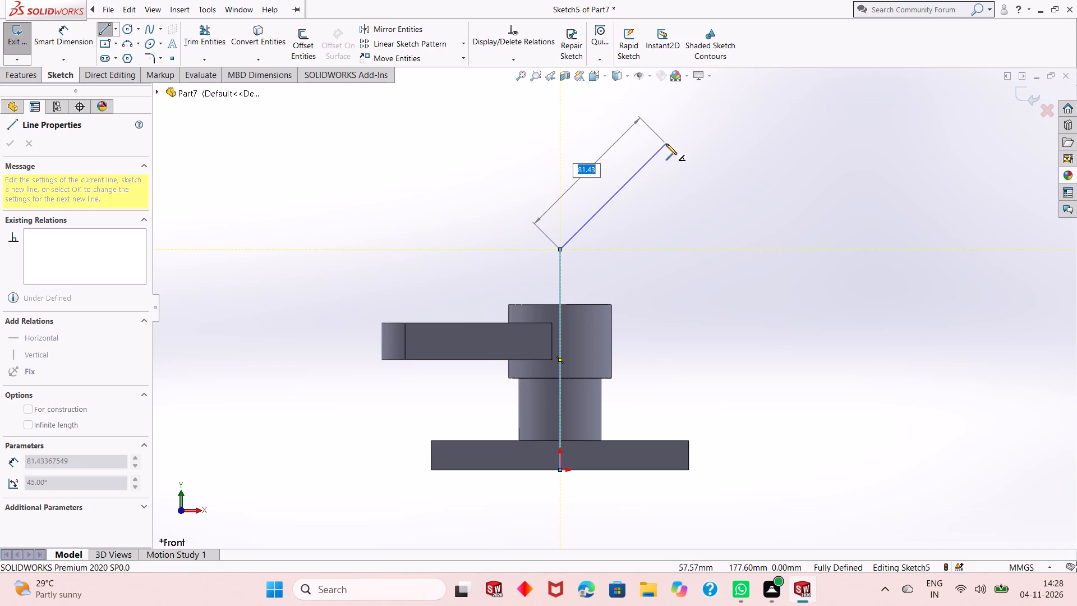
text(77)
key(BackSpace)
key(2)
key(Return)
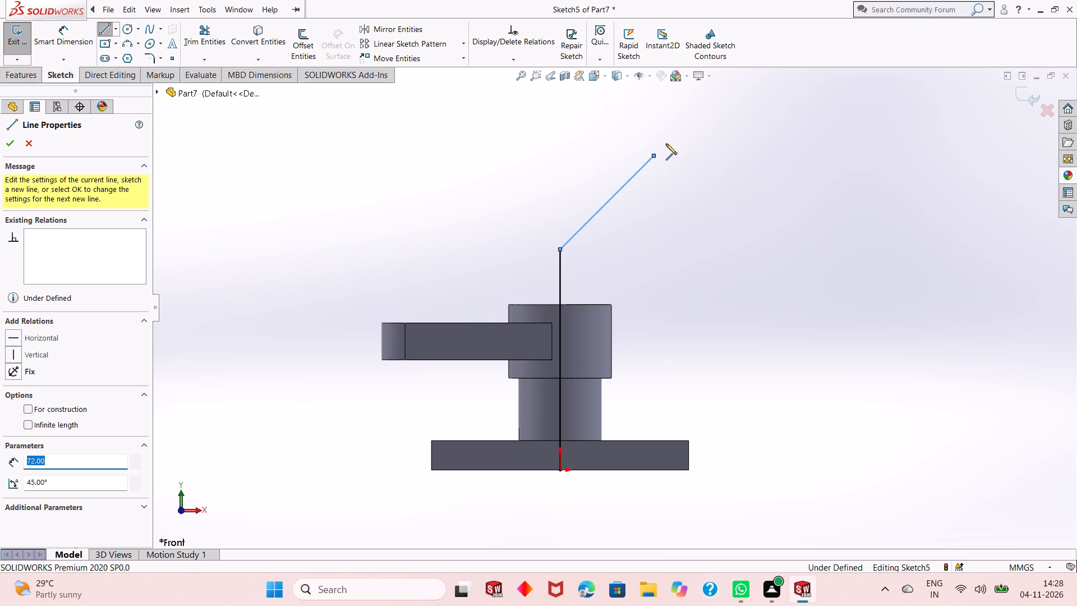
right_click(666, 144)
click(694, 150)
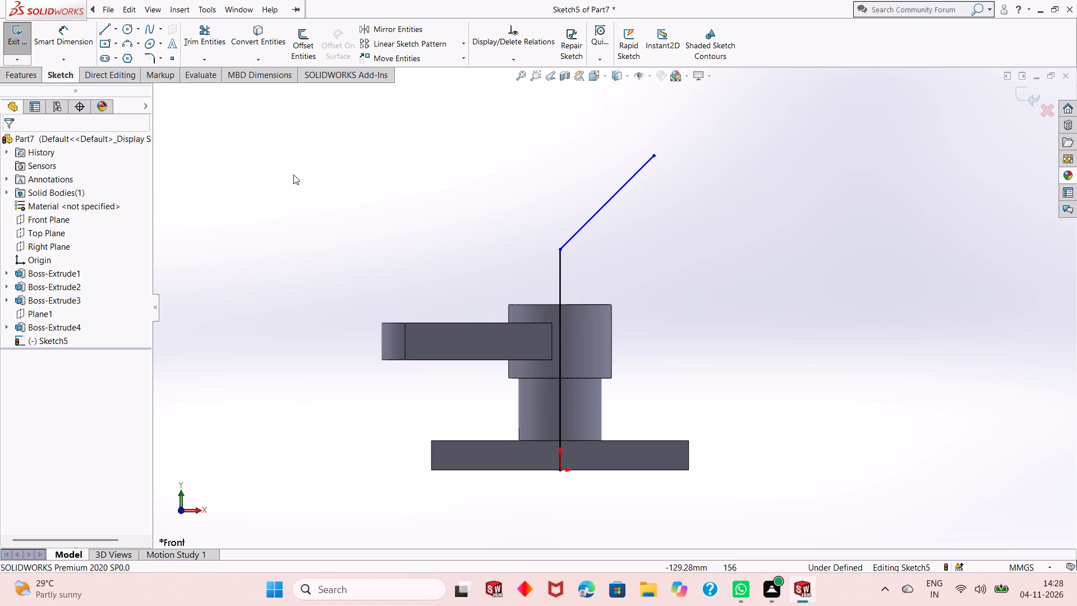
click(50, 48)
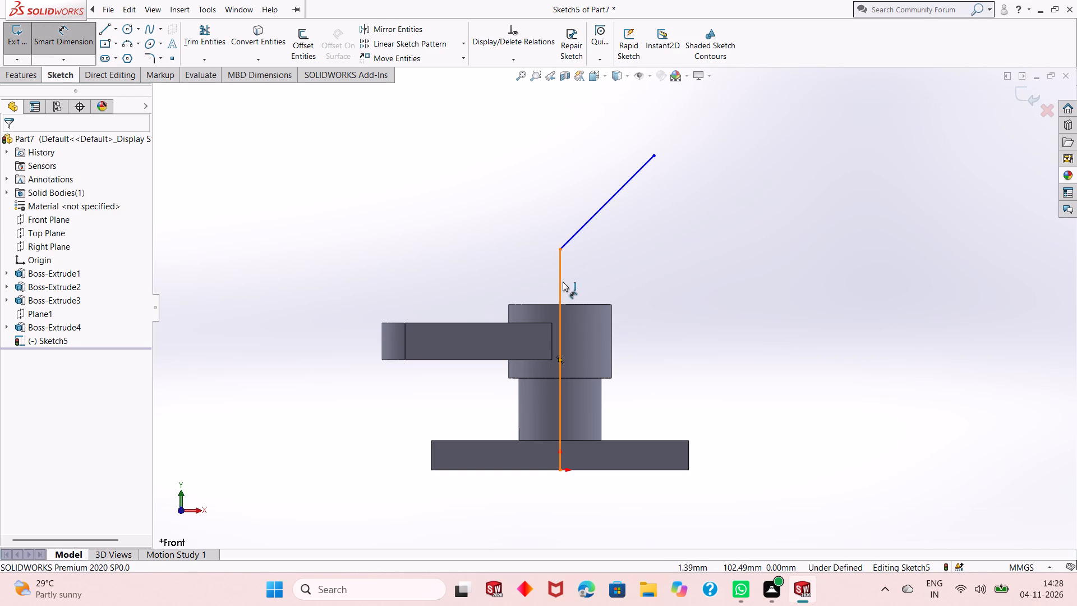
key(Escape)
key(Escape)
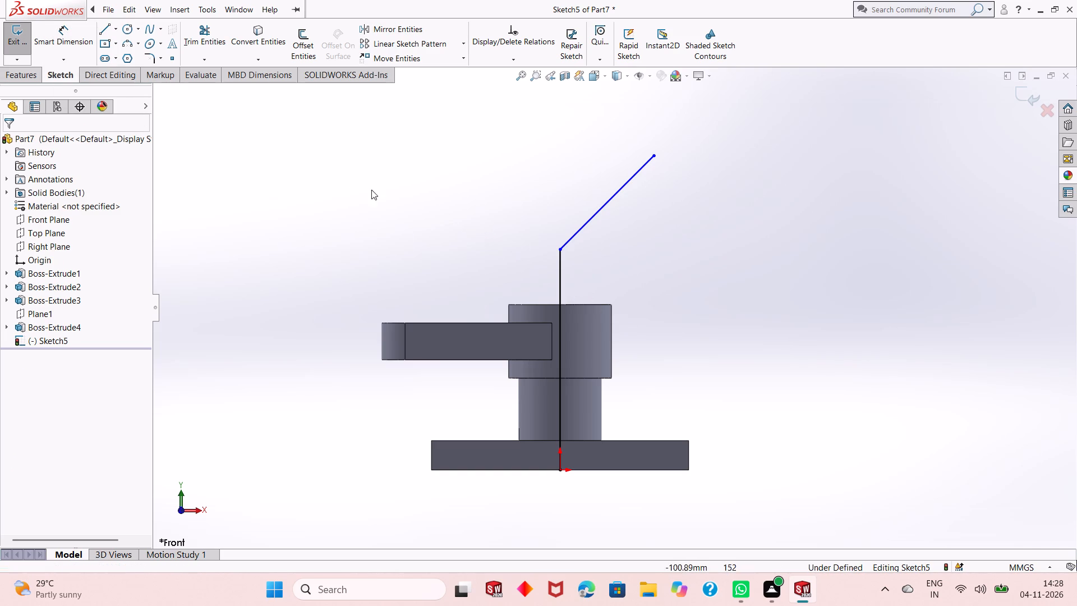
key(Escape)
Dimension the vertical path line as 120 mm and the sloped line as 72 mm.
click(63, 45)
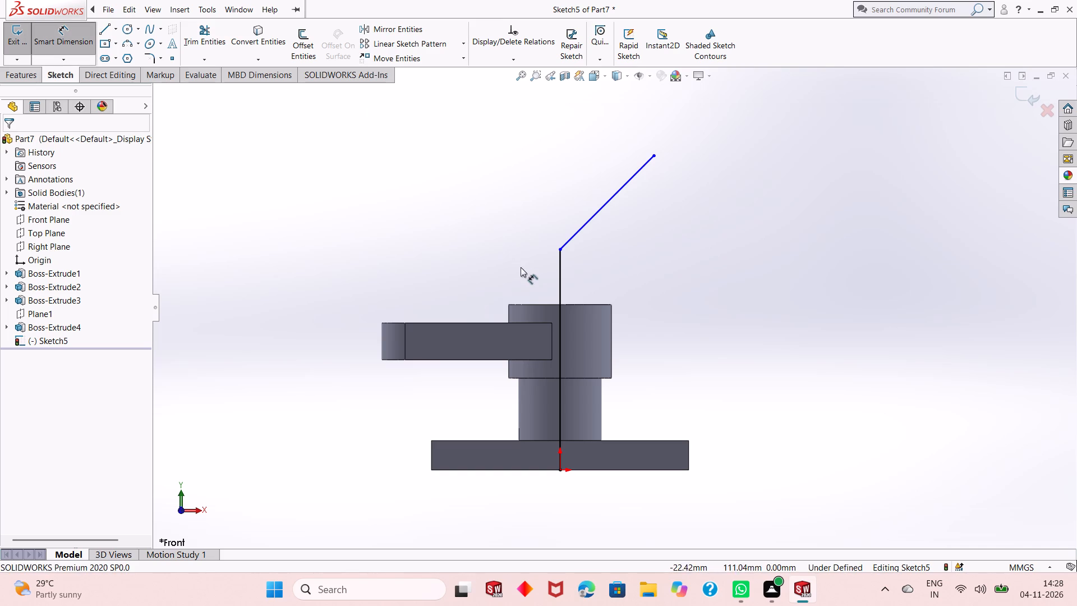
click(558, 281)
click(325, 279)
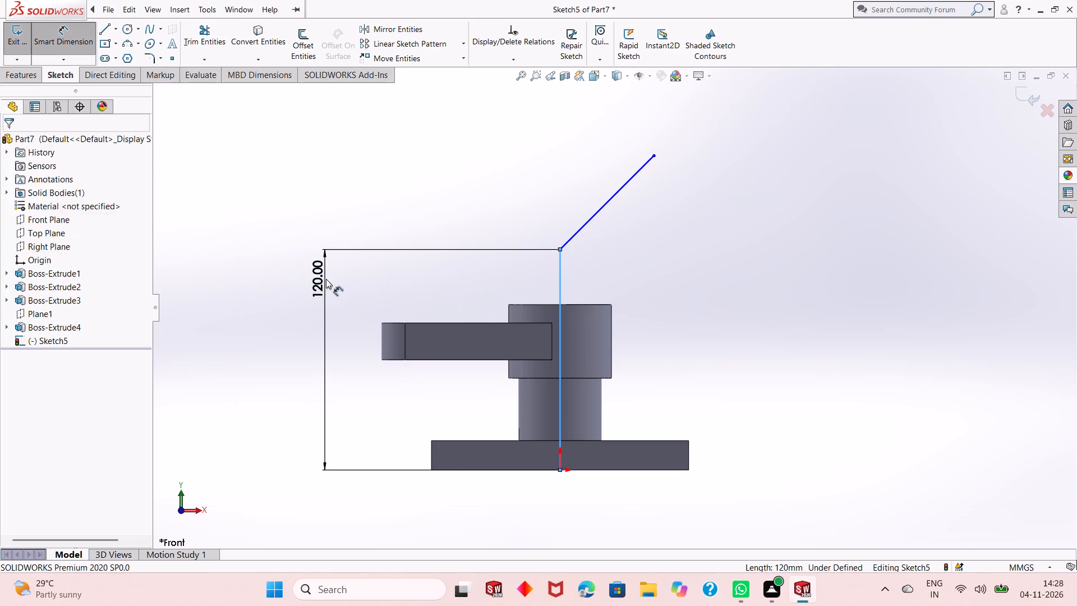
key(Return)
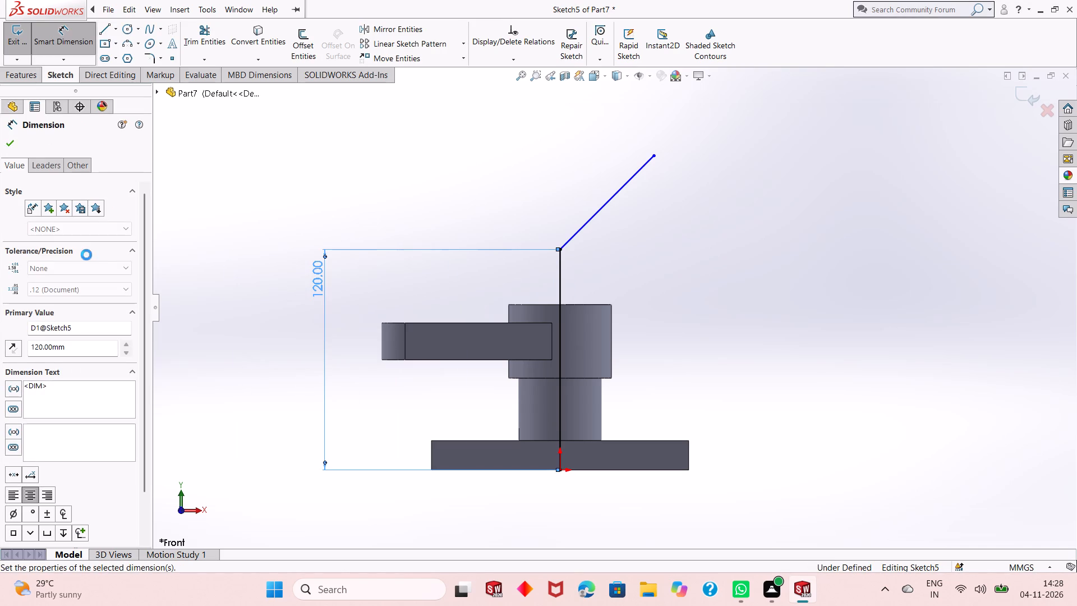
click(593, 215)
click(550, 154)
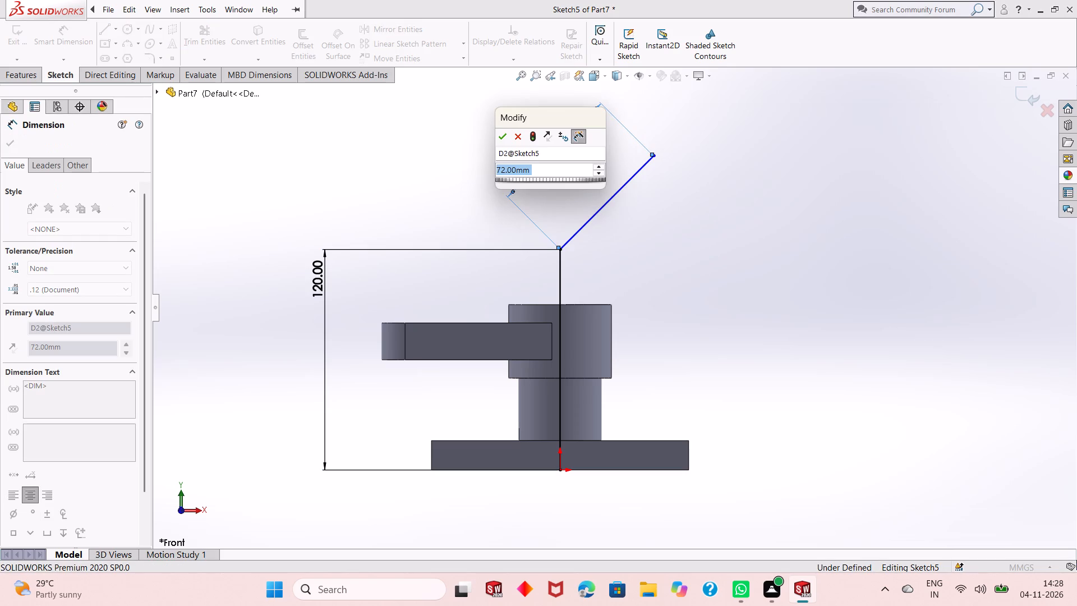
key(Return)
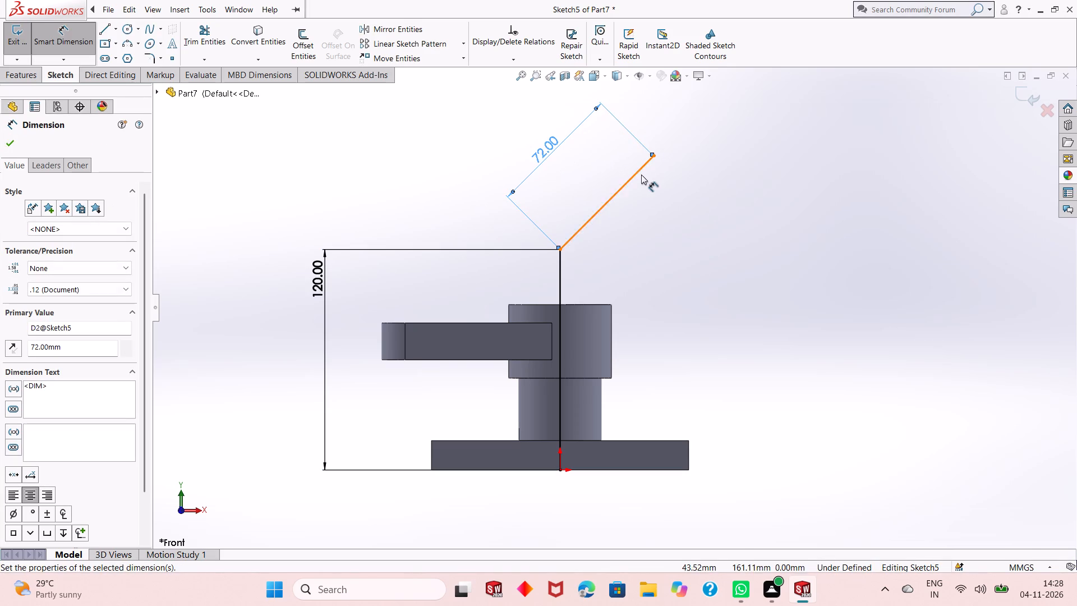
Dimension the angle between the sloped line and the base plate's bottom edge as 38°.
click(639, 172)
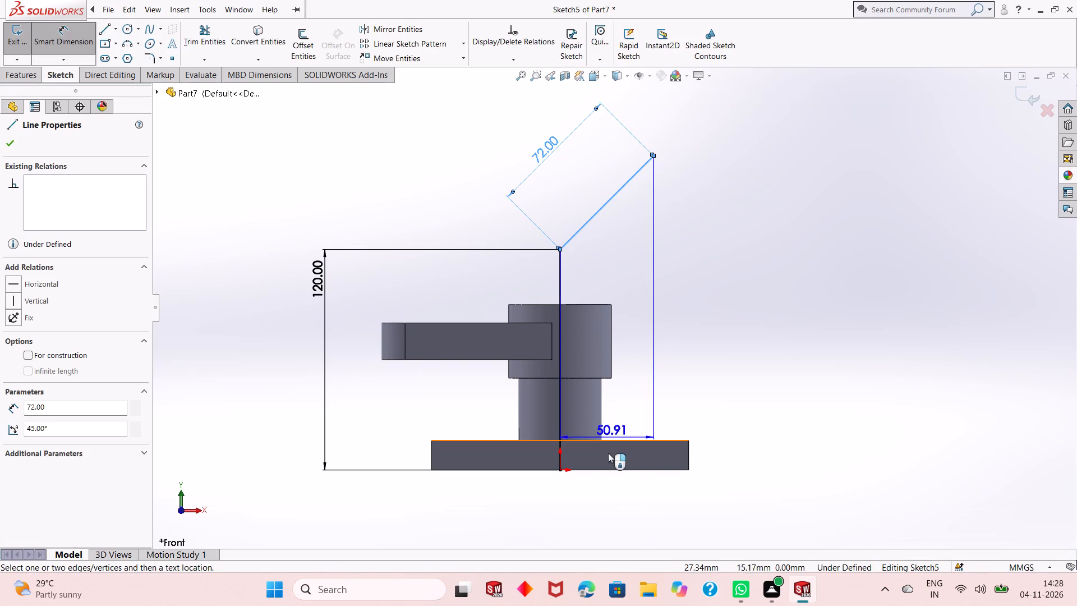
click(613, 471)
click(804, 433)
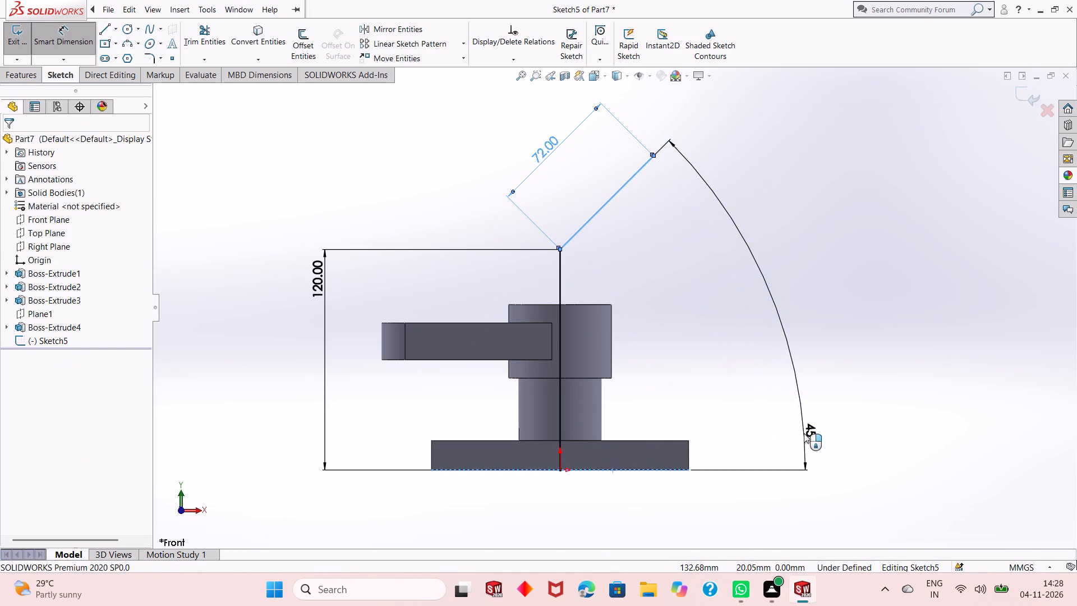
text(38)
key(Return)
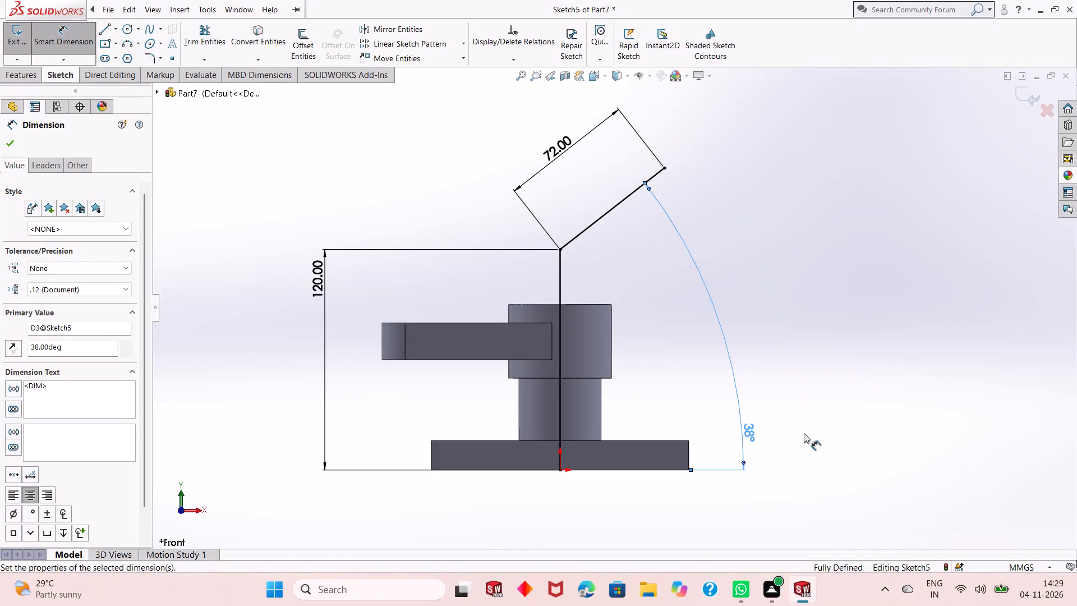
right_click(409, 203)
click(432, 242)
Apply a 32 mm sketch fillet to the corner between the sloped line and the vertical line.
scroll(600, 246, down, 2)
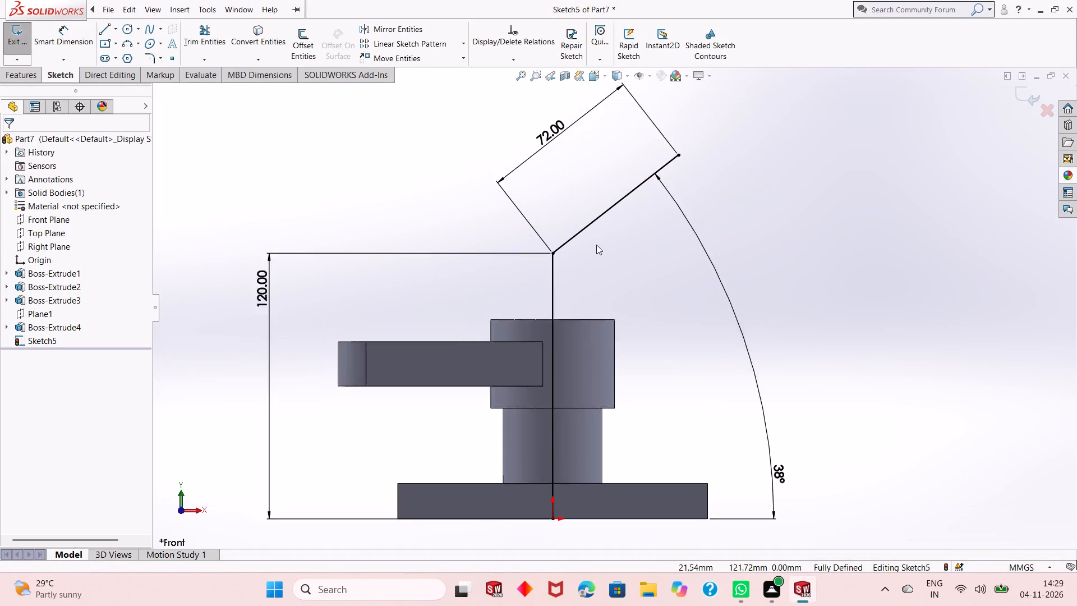
click(151, 57)
text(32)
key(Return)
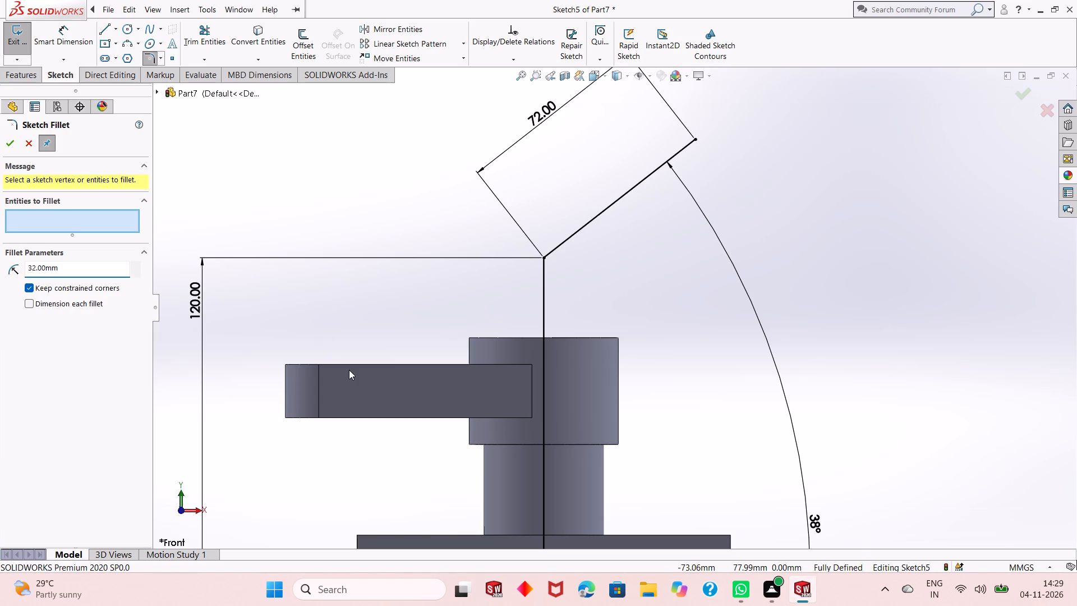
scroll(545, 250, down, 2)
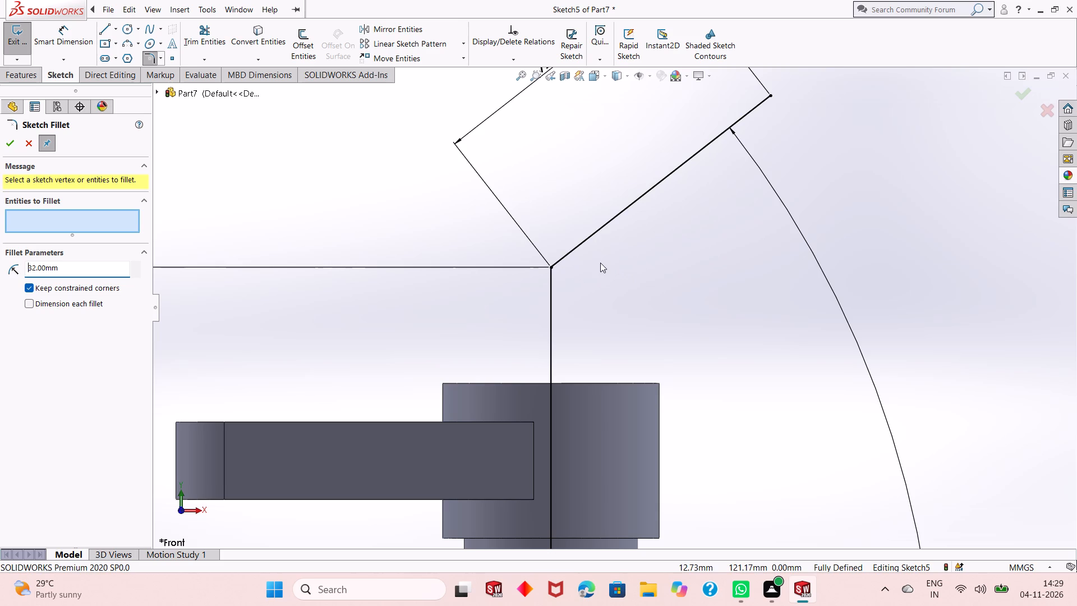
click(573, 249)
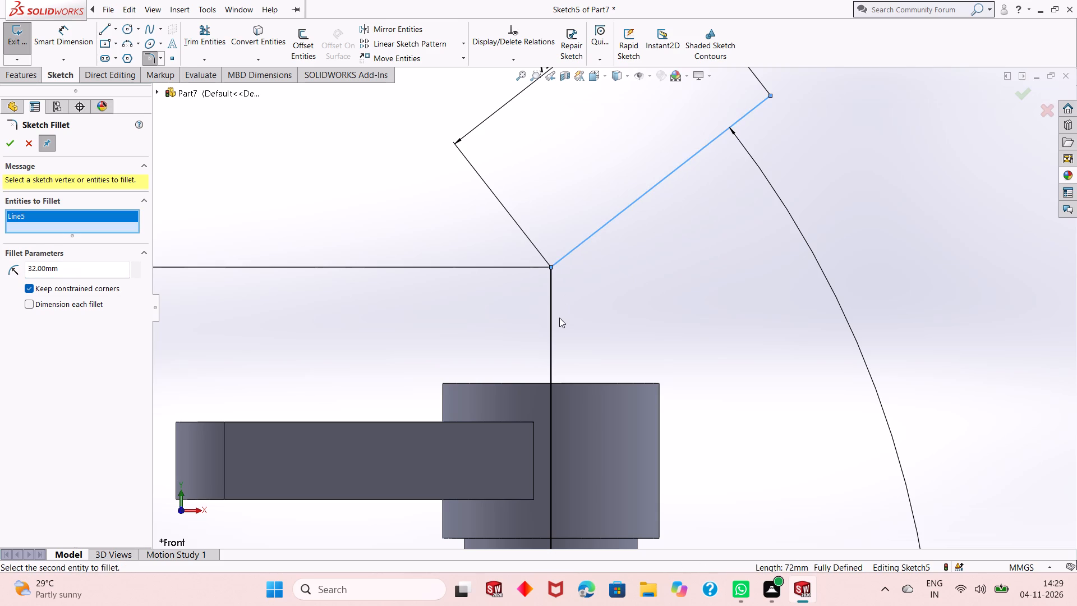
click(553, 284)
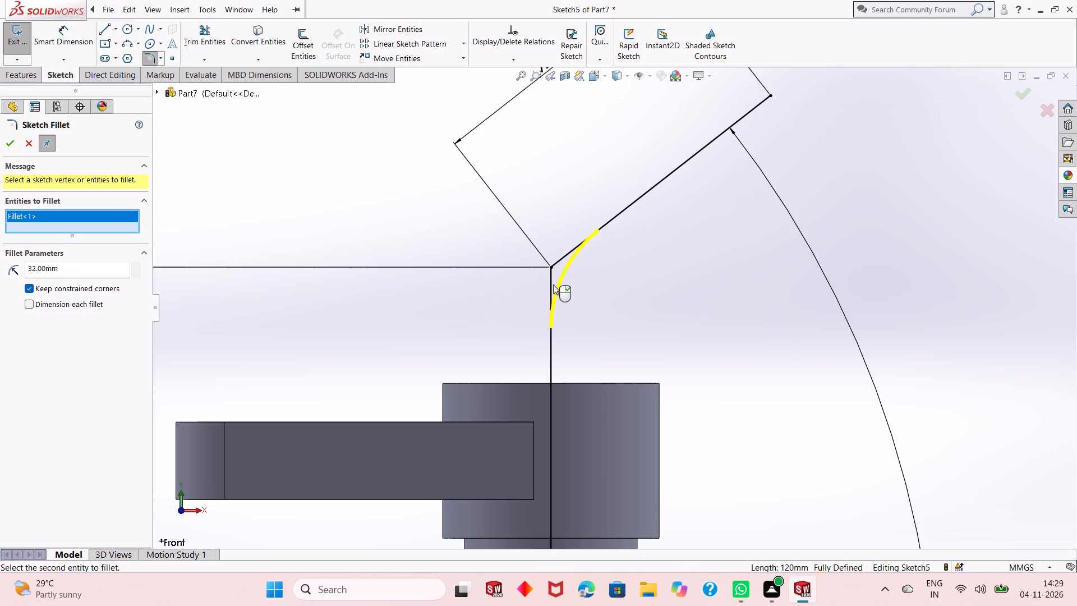
click(6, 146)
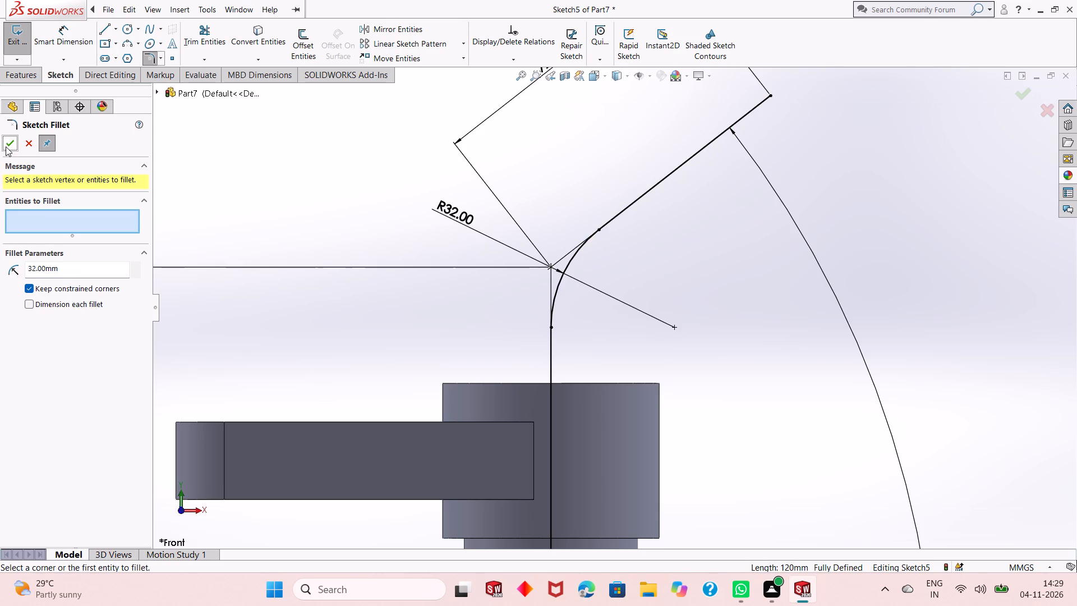
scroll(619, 313, up, 1)
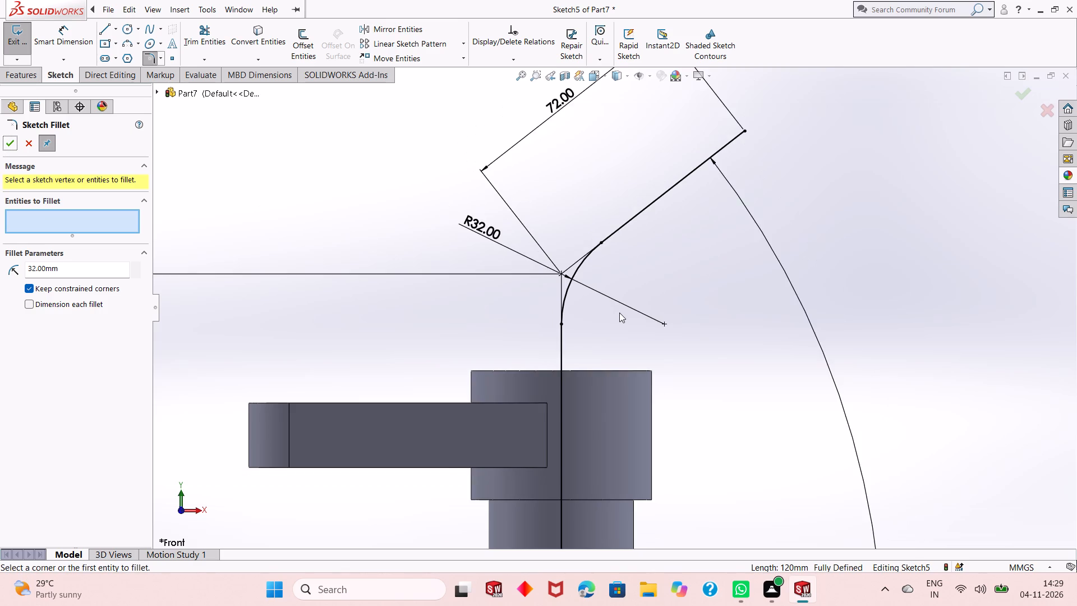
scroll(619, 313, up, 4)
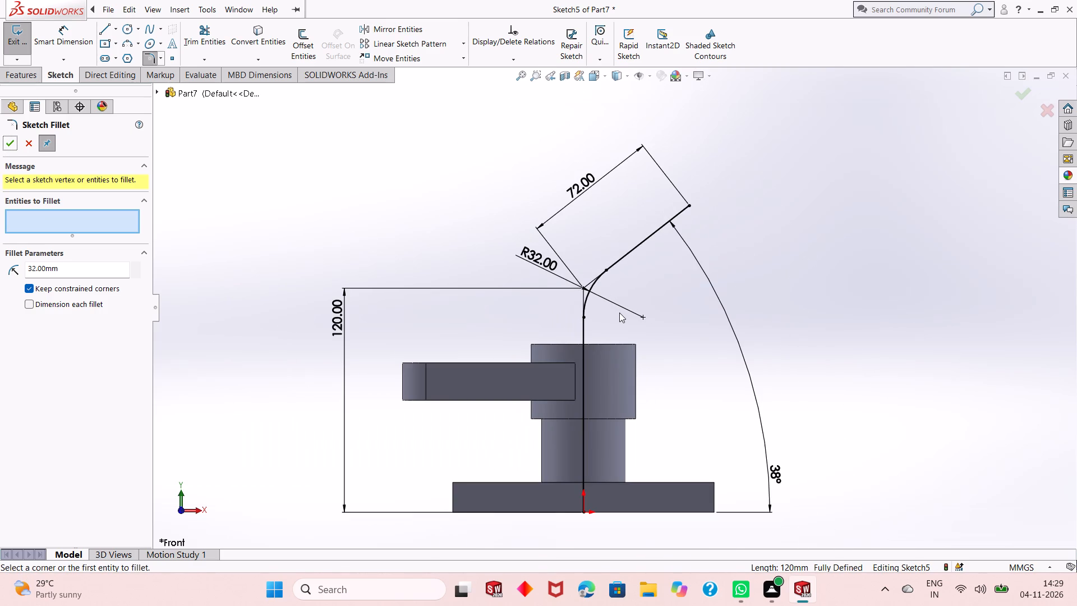
scroll(619, 313, up, 1)
scroll(619, 313, down, 2)
scroll(619, 313, up, 1)
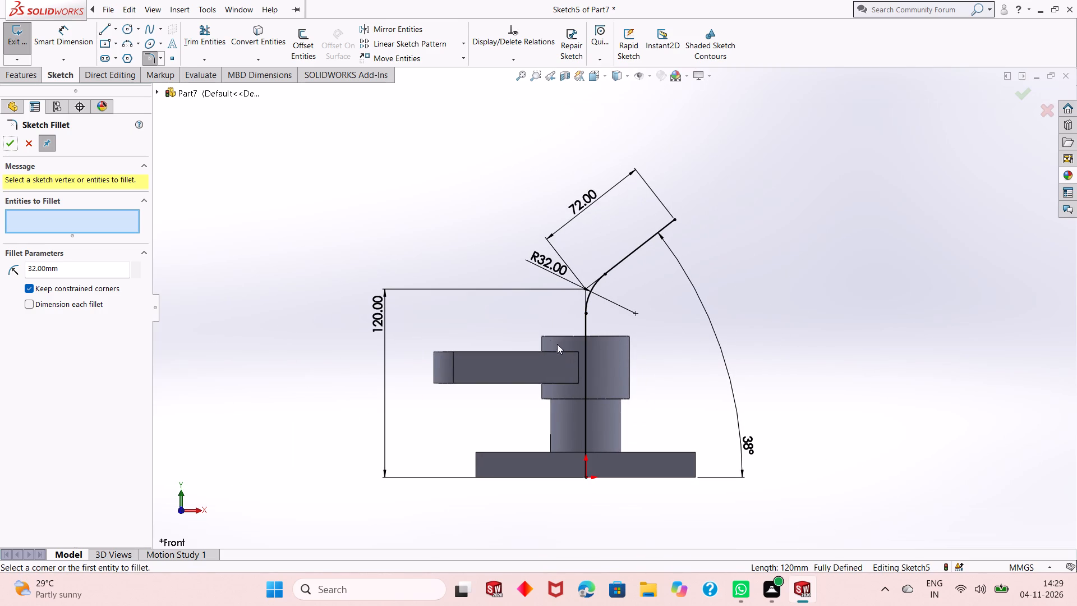
click(6, 146)
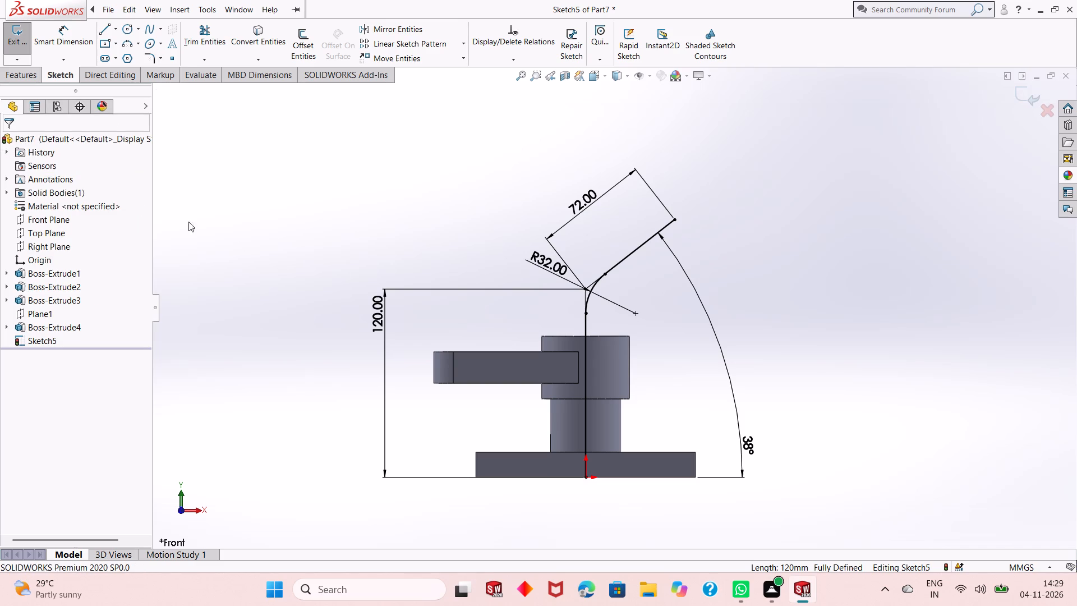
Exit the completed path sketch.
click(35, 73)
click(1029, 98)
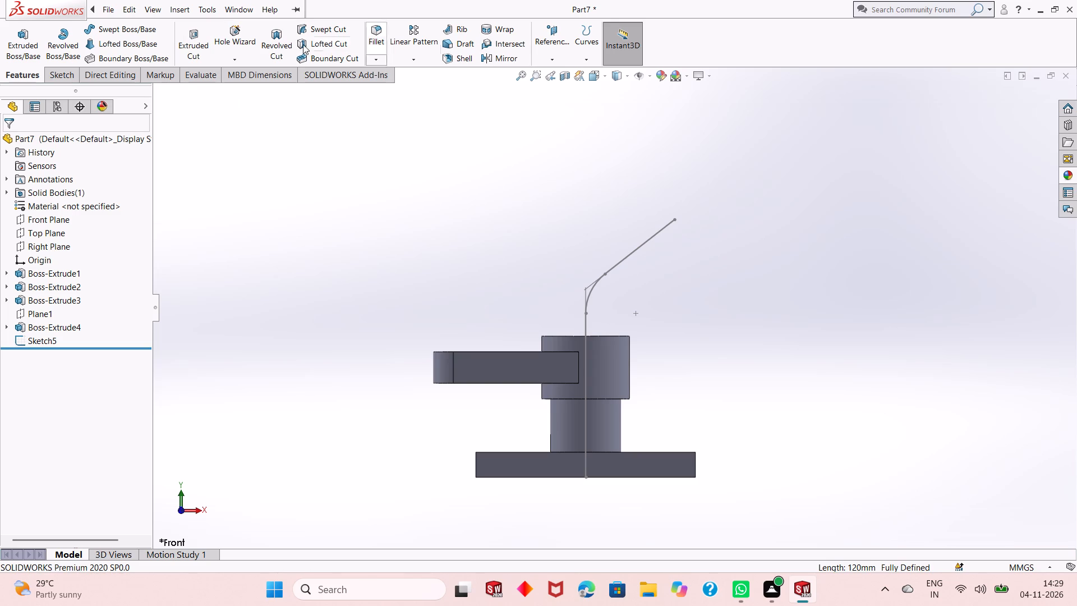
Sweep a solid 45 mm circular profile along the bent path sketch.
click(140, 35)
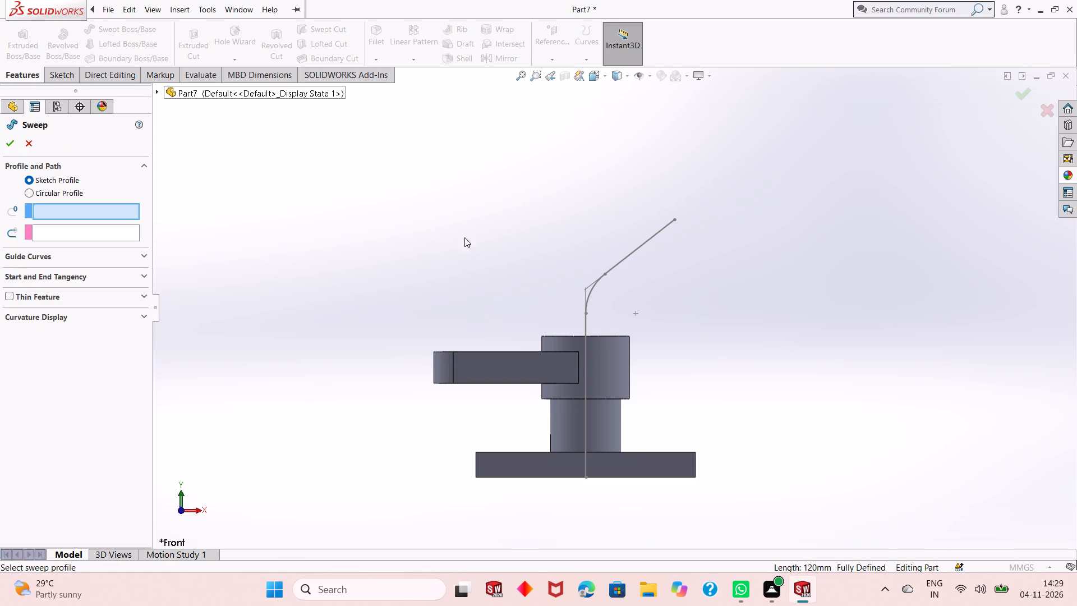
click(66, 191)
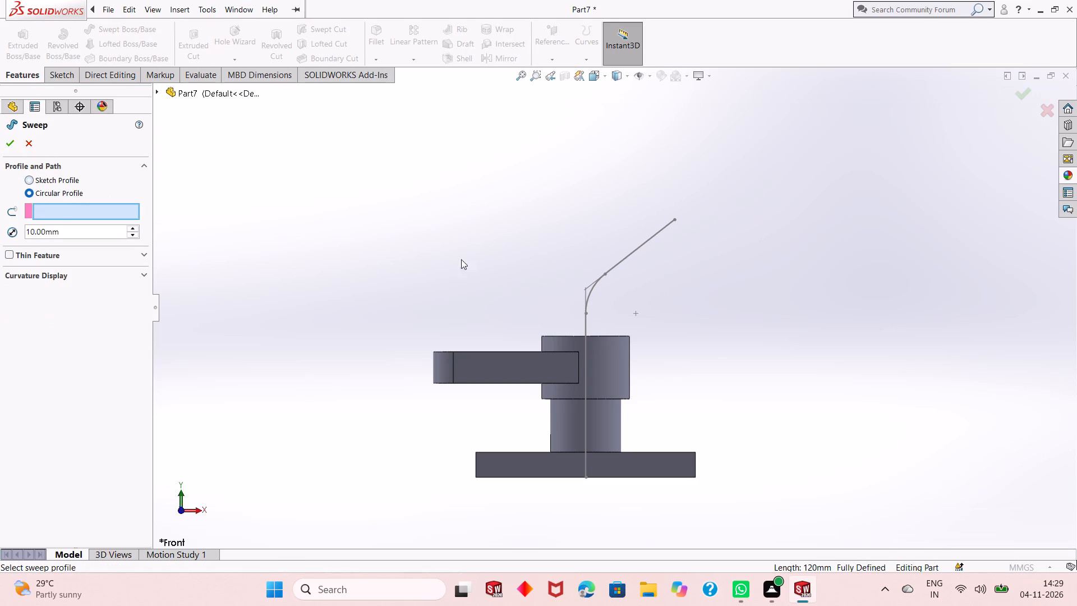
click(595, 289)
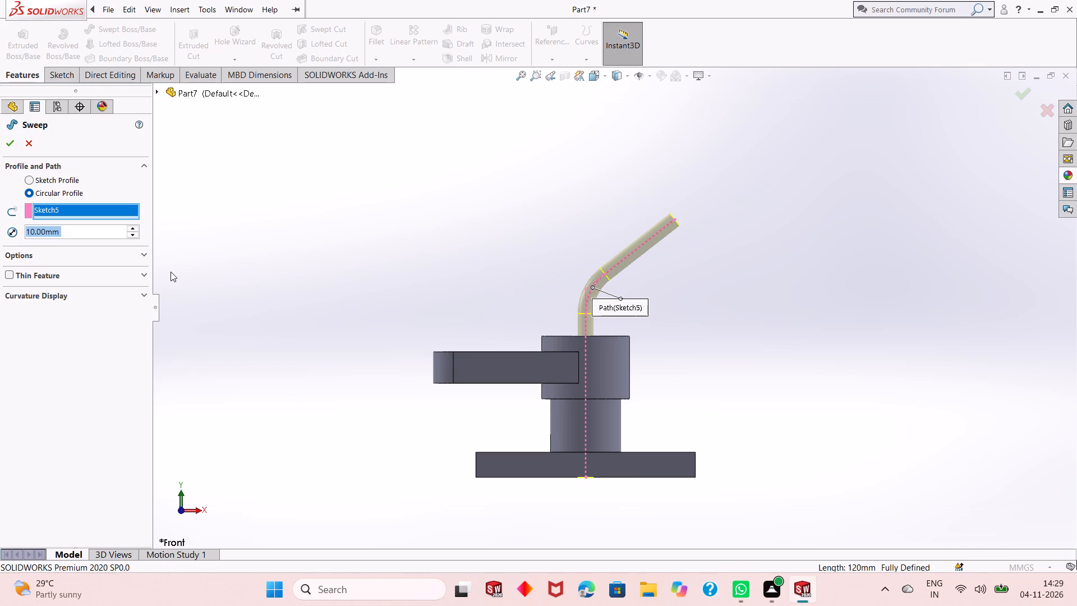
key(4)
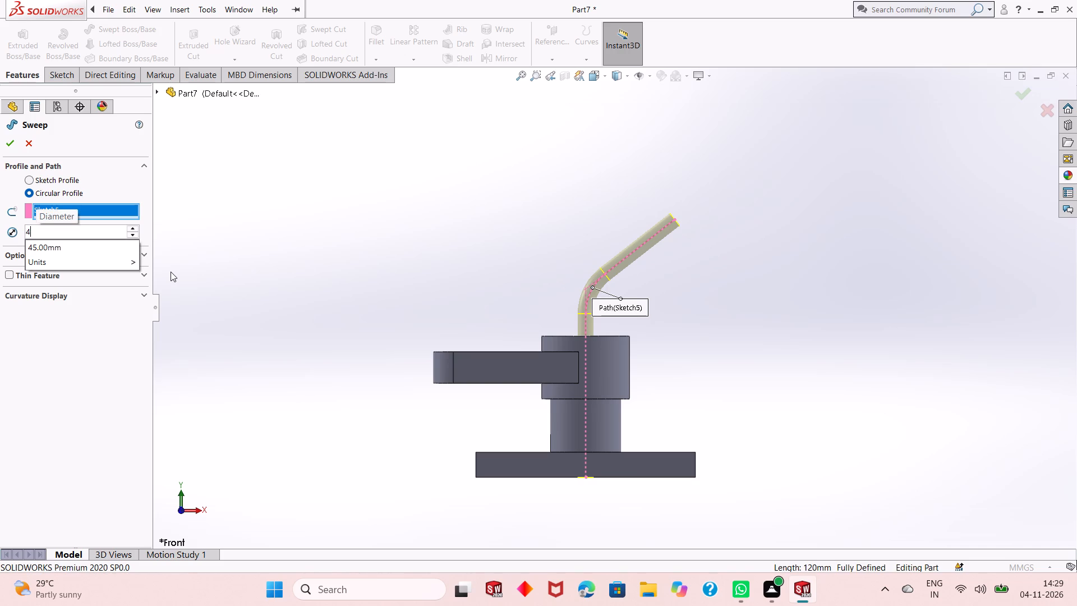
key(8)
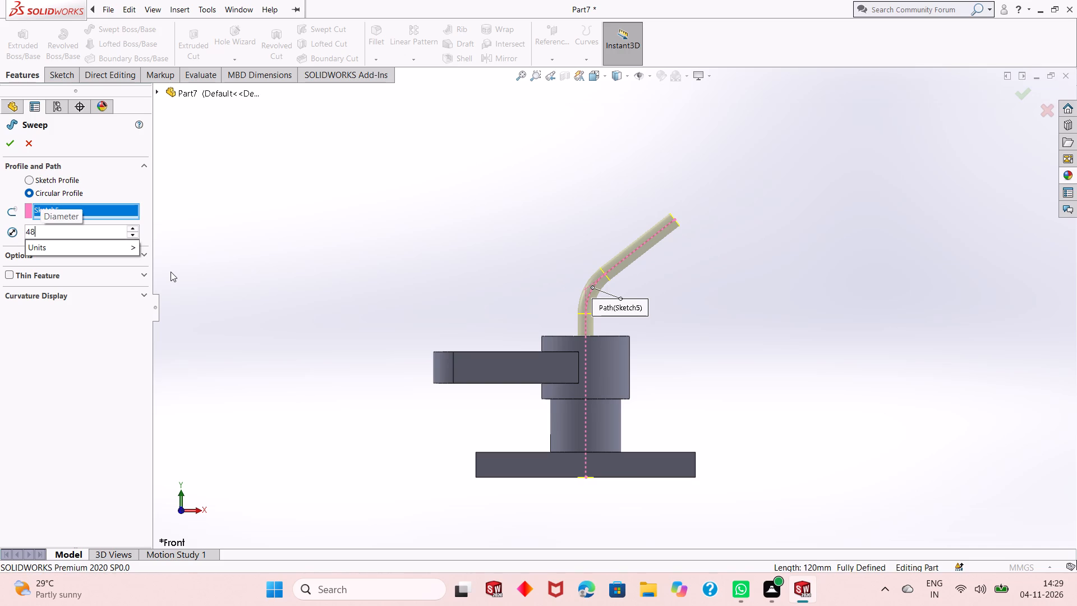
key(BackSpace)
key(5)
key(Return)
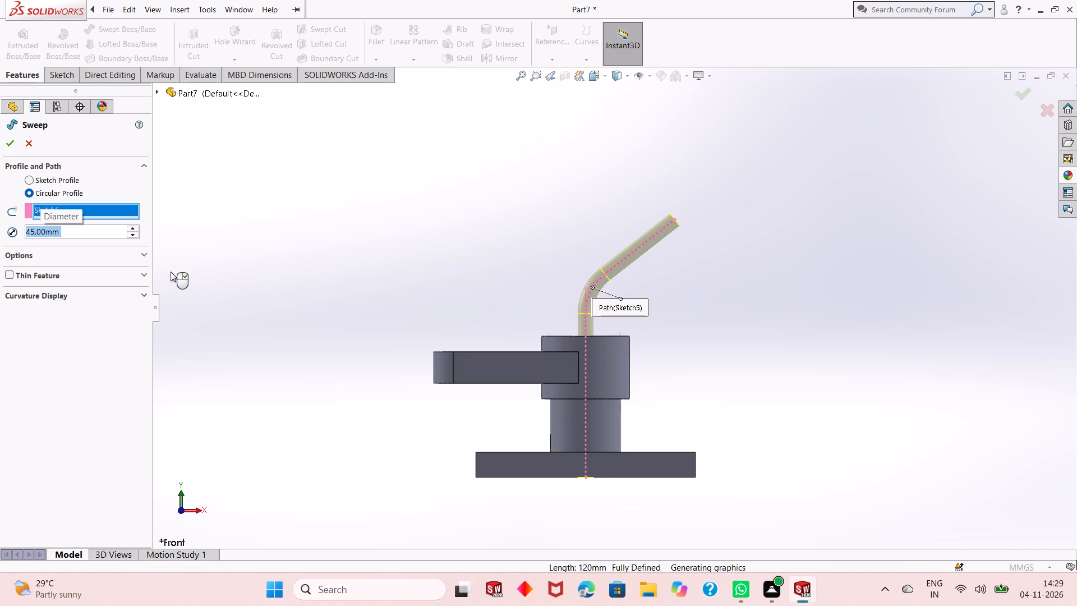
click(14, 144)
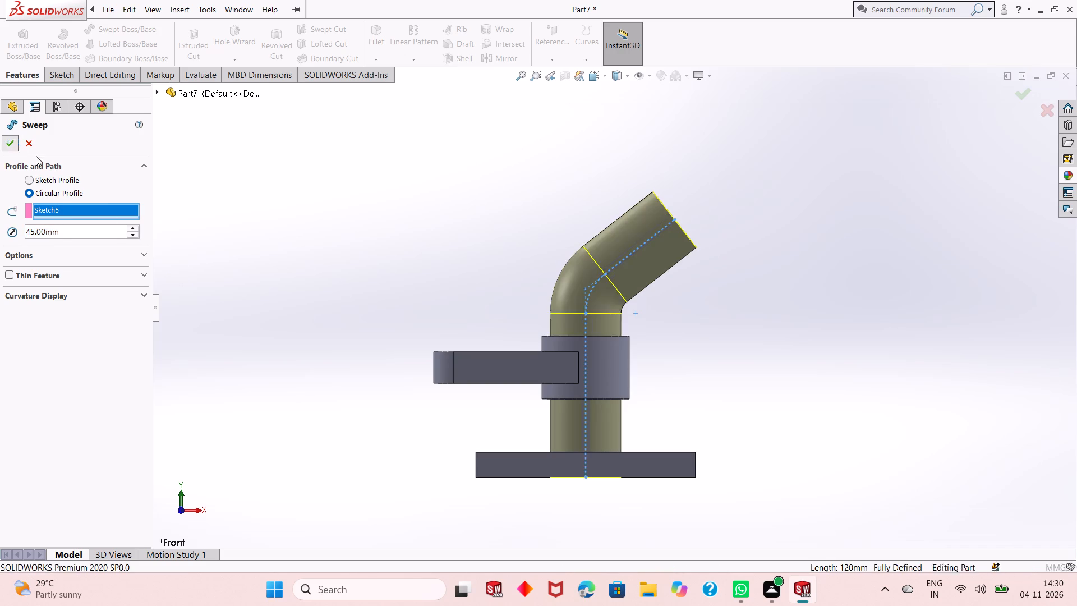
click(734, 372)
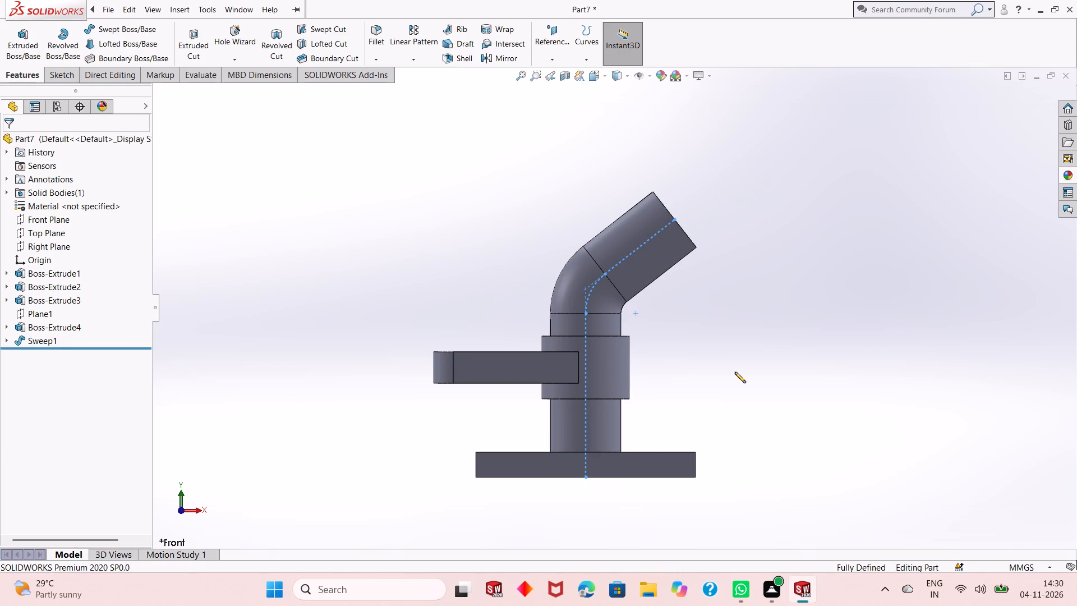
Hide the path sketch used by the sweep.
middle_drag(648, 384, 654, 379)
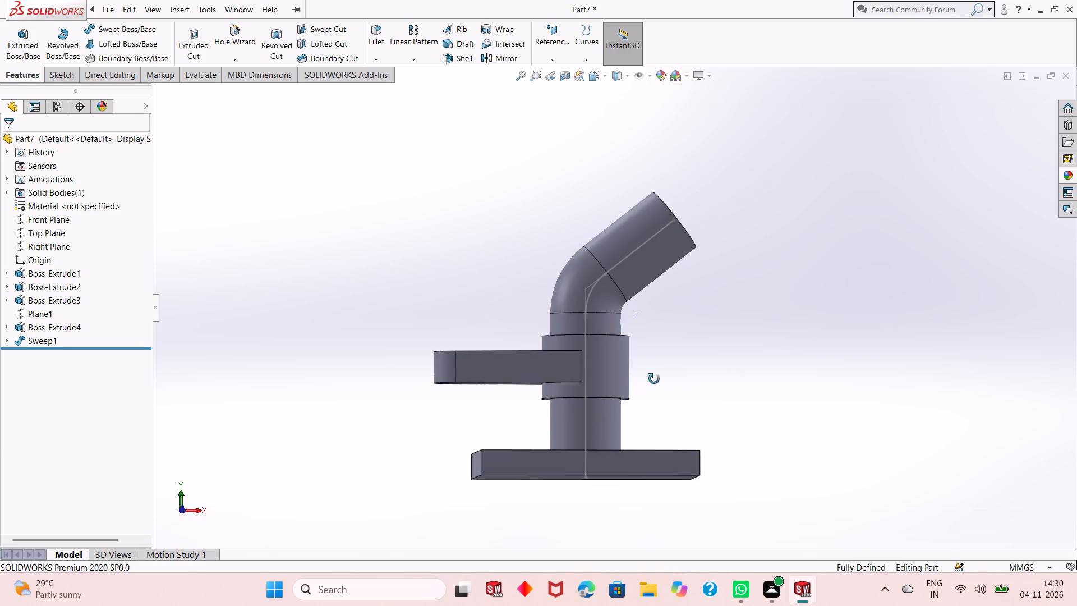
middle_drag(654, 379, 594, 469)
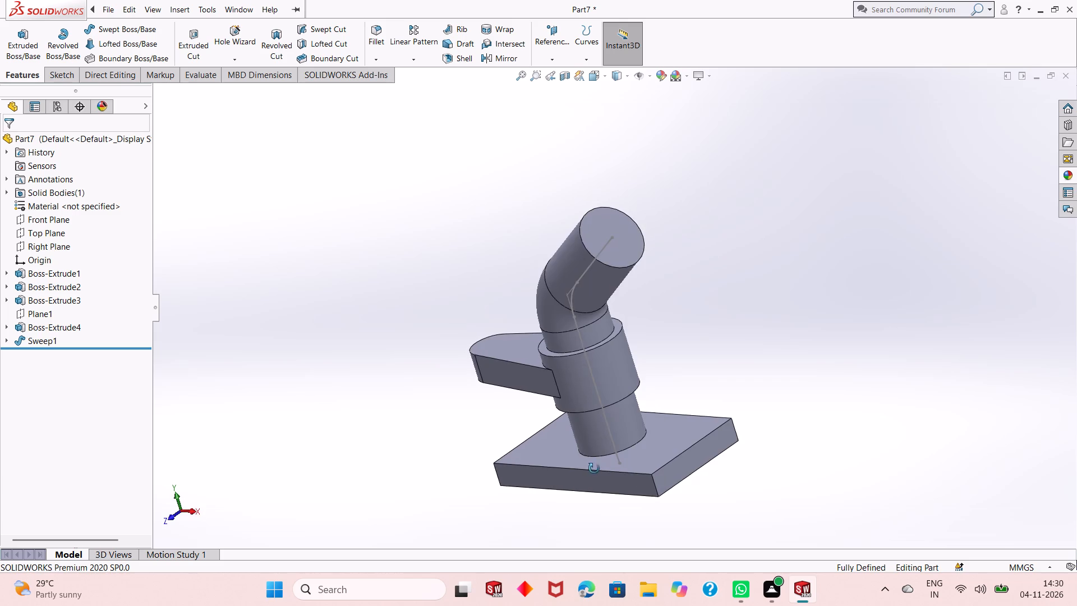
middle_drag(594, 469, 670, 403)
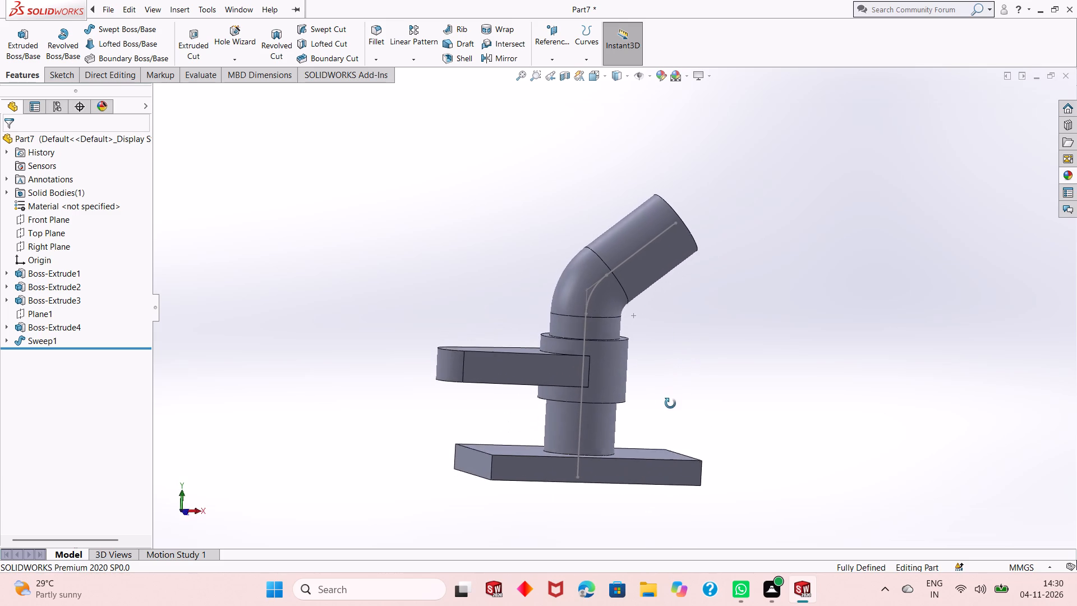
middle_drag(670, 403, 670, 406)
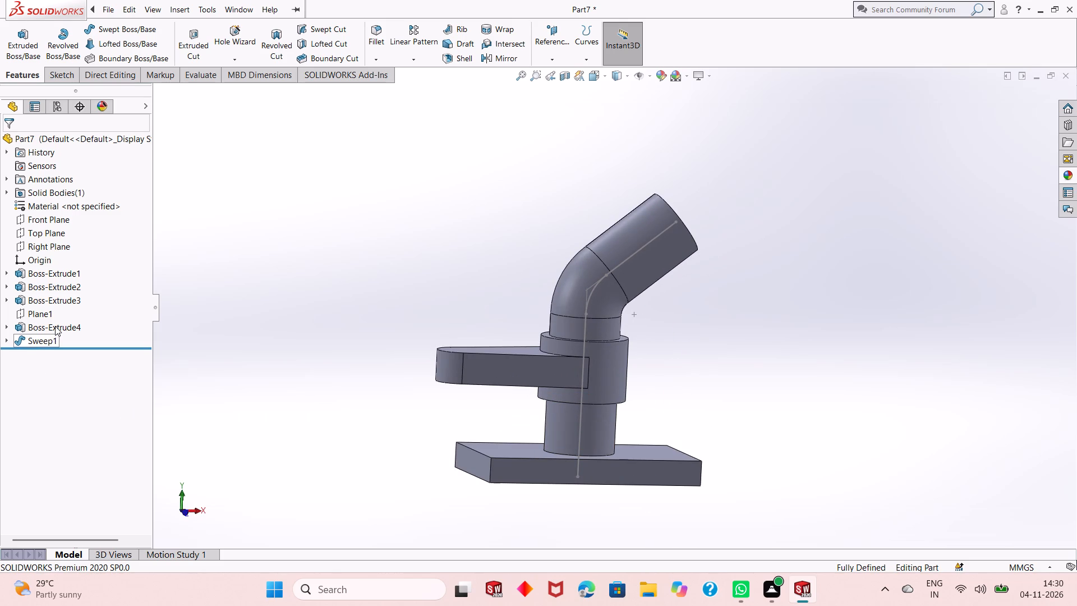
click(6, 339)
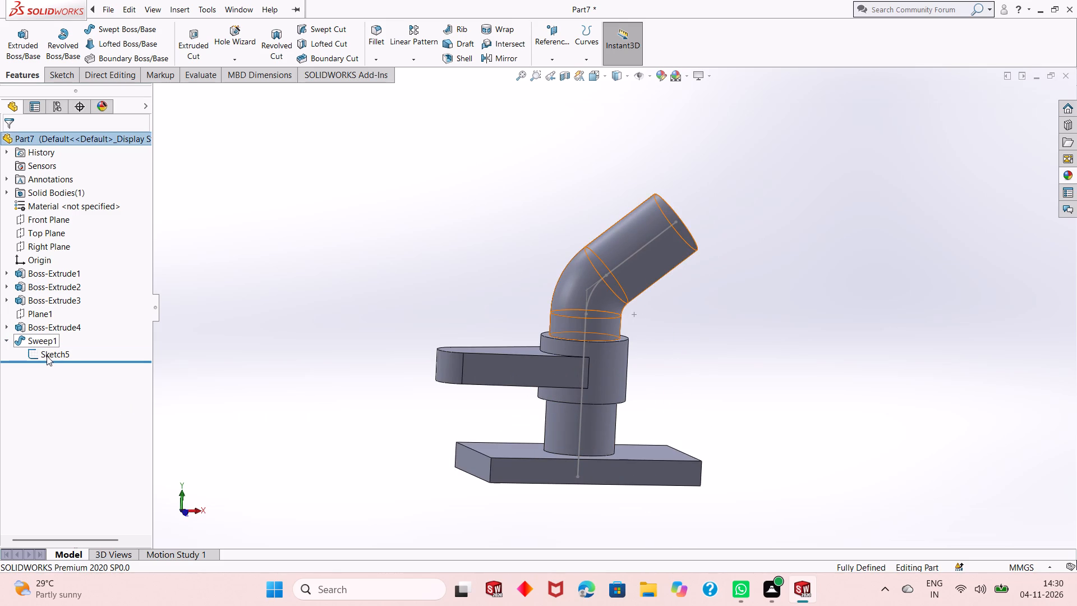
right_click(47, 356)
click(57, 339)
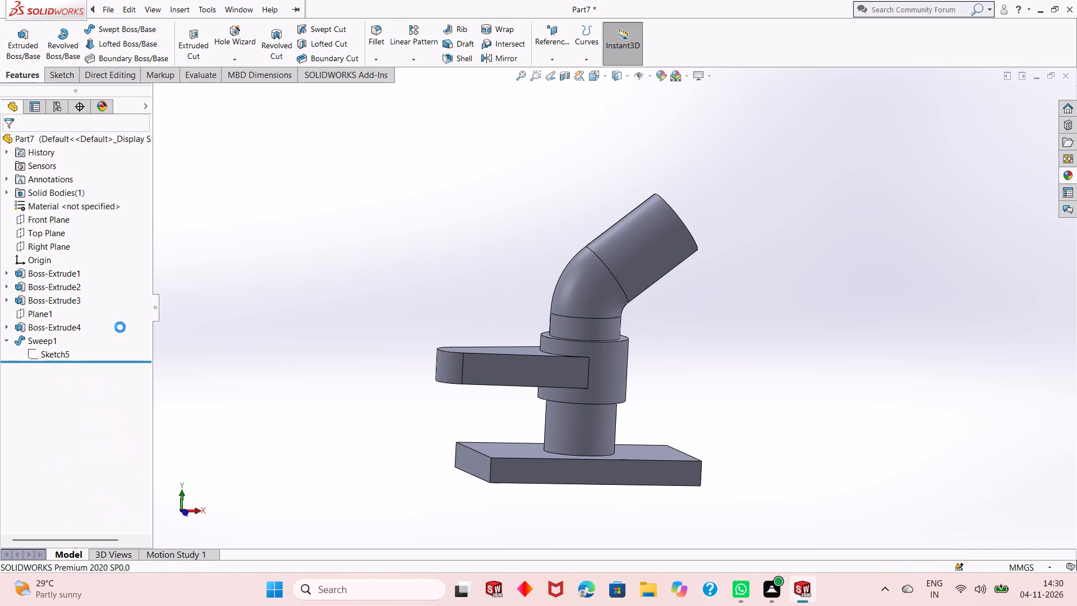
Create a reference plane offset 5 mm inward from the end face of the bent pipe, with the offset flipped.
middle_drag(642, 356, 643, 356)
middle_drag(643, 356, 691, 214)
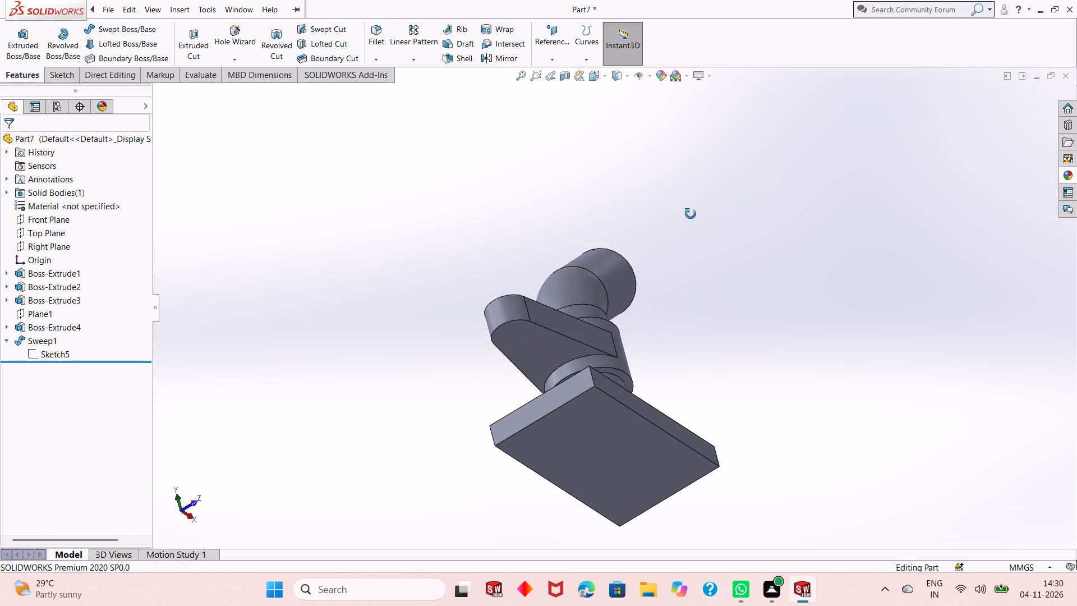
middle_drag(691, 214, 591, 368)
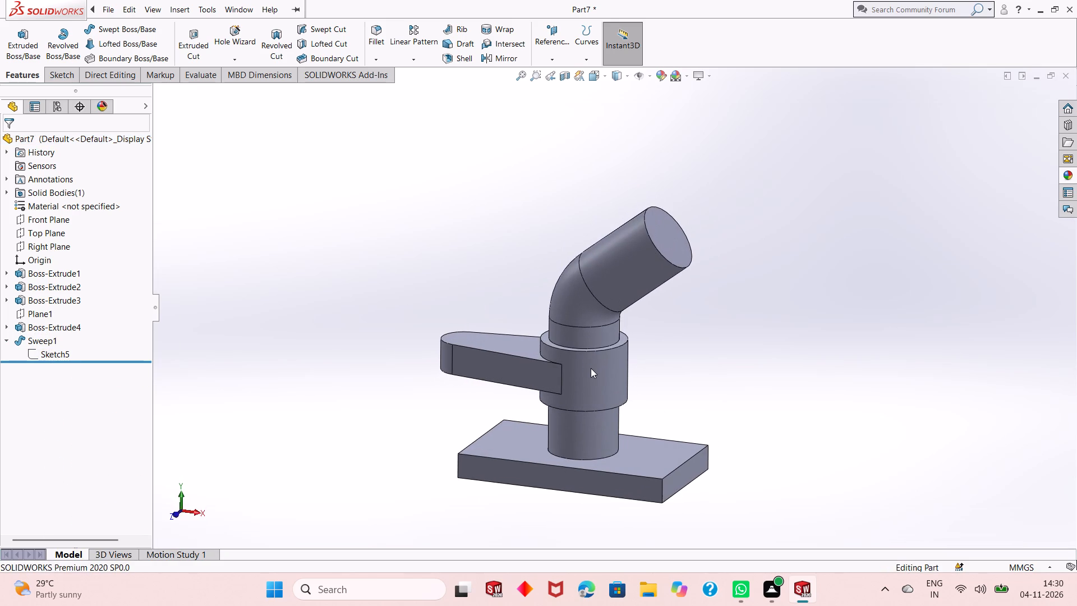
middle_drag(649, 420, 649, 383)
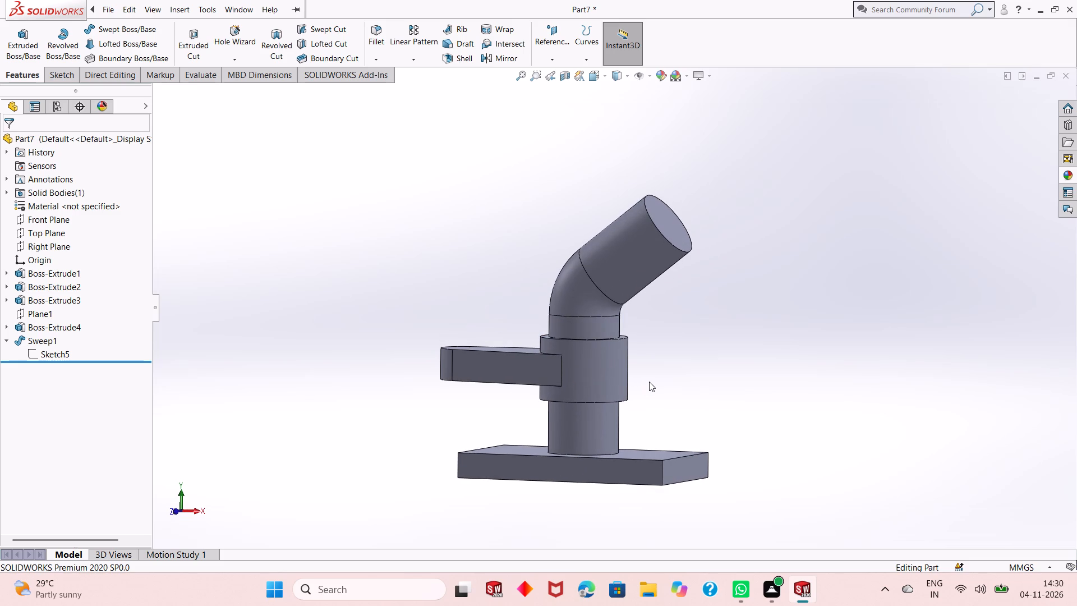
scroll(649, 382, up, 1)
scroll(613, 252, down, 3)
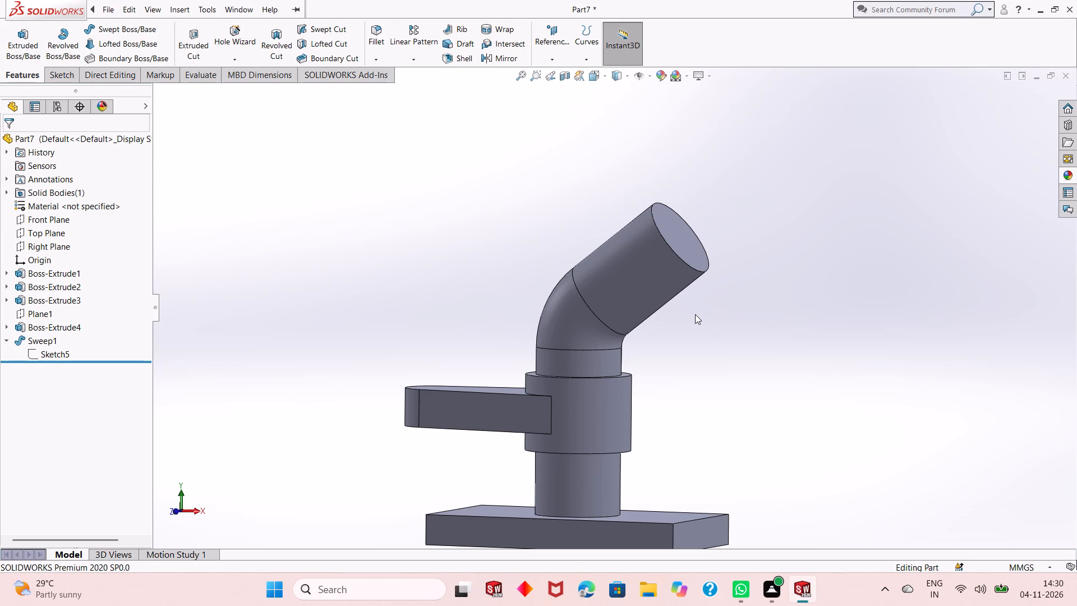
click(699, 242)
middle_drag(592, 197, 630, 258)
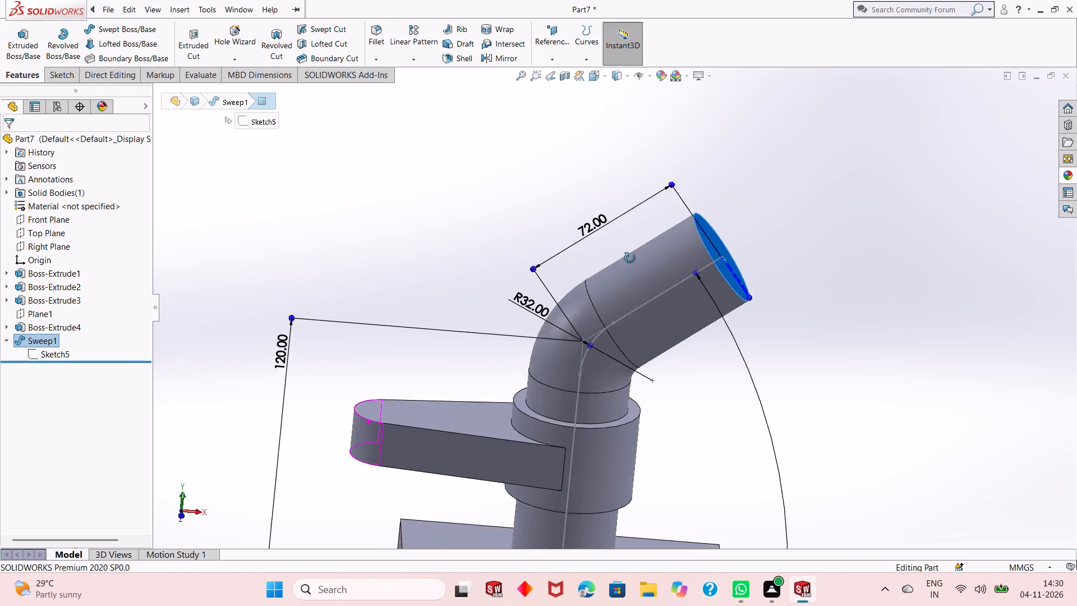
middle_drag(630, 258, 651, 290)
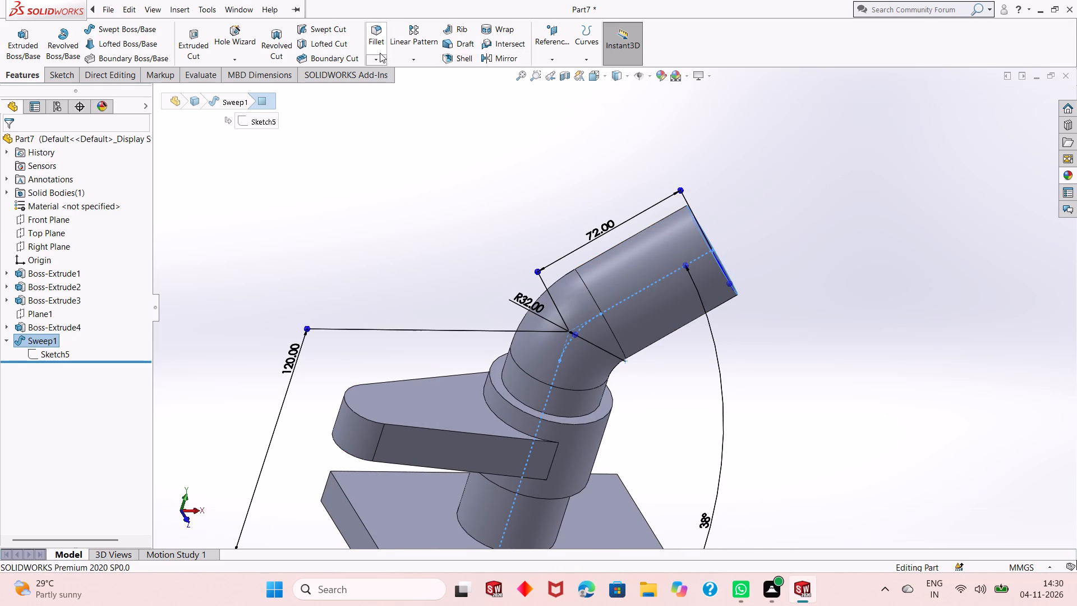
click(543, 39)
click(555, 70)
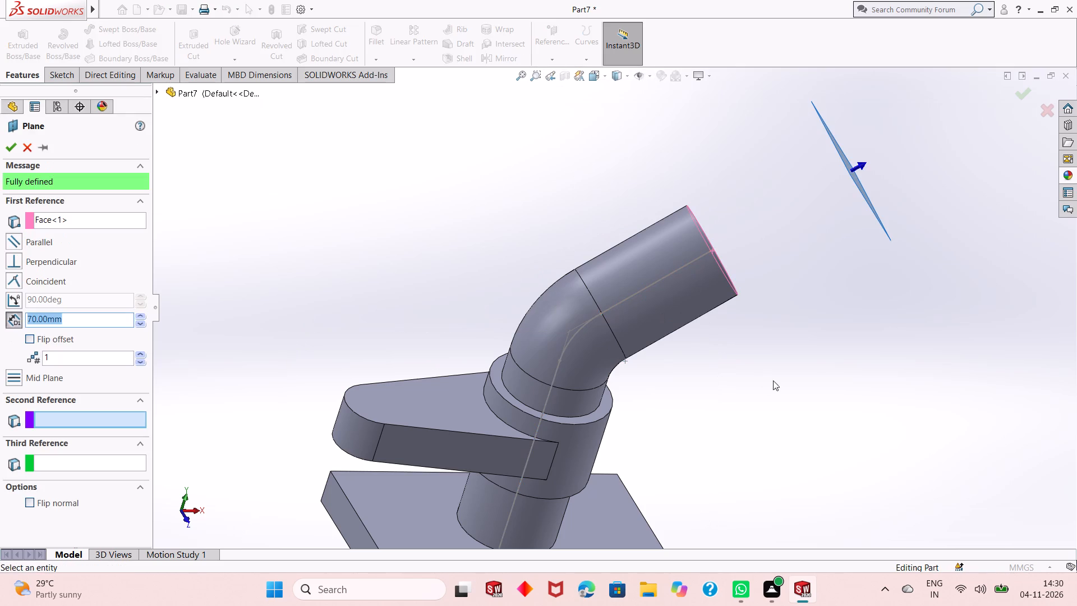
key(0)
key(Return)
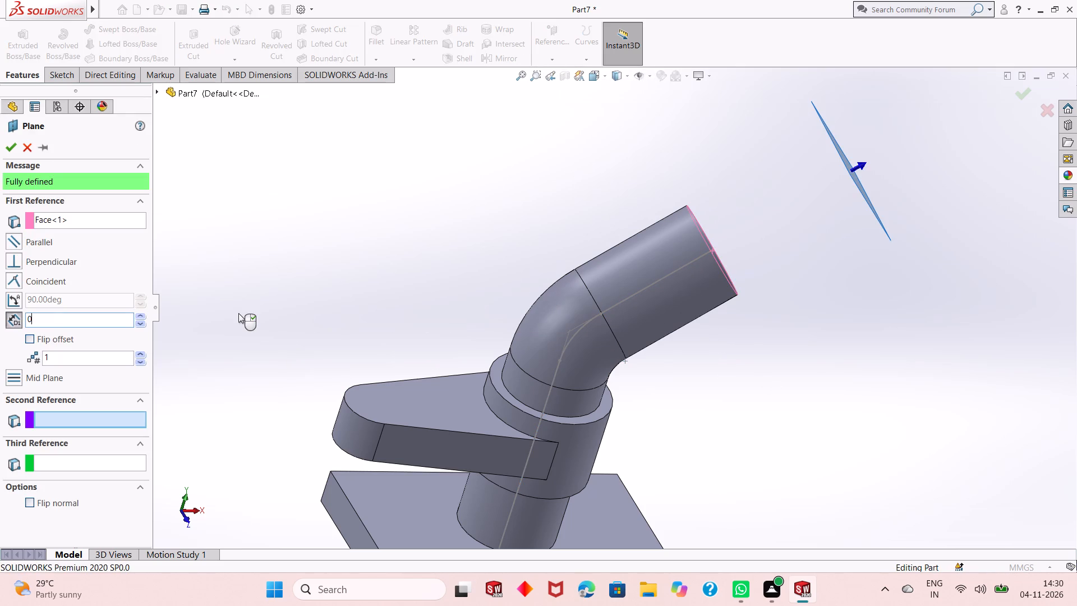
click(65, 342)
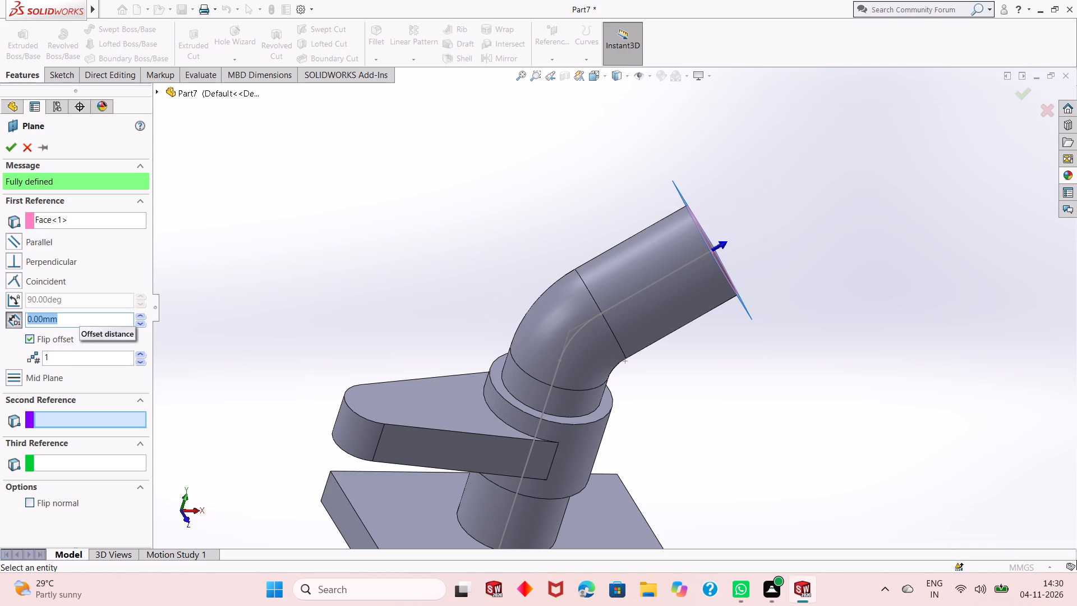
key(5)
key(Return)
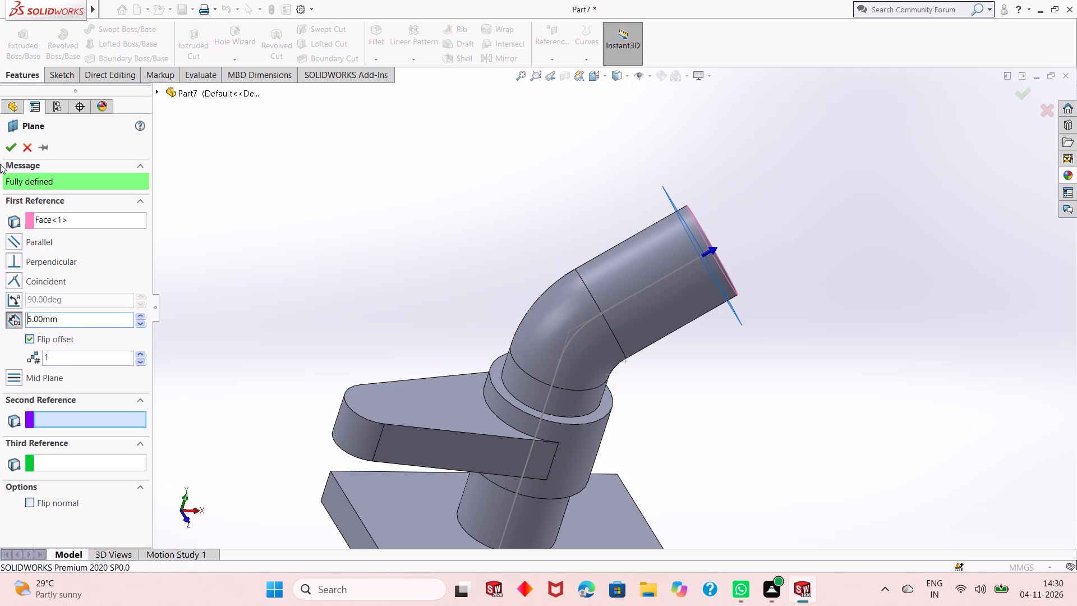
click(7, 151)
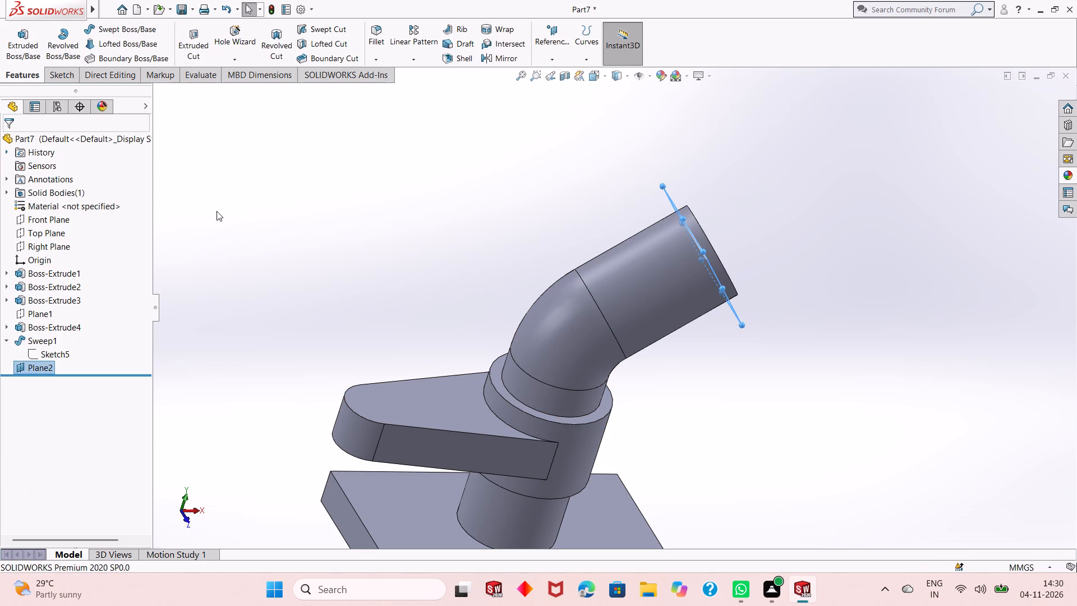
On the new offset plane, sketch a six-sided polygon centred on the pipe end, with an inscribed circle about 53 mm in diameter.
middle_drag(806, 388, 690, 466)
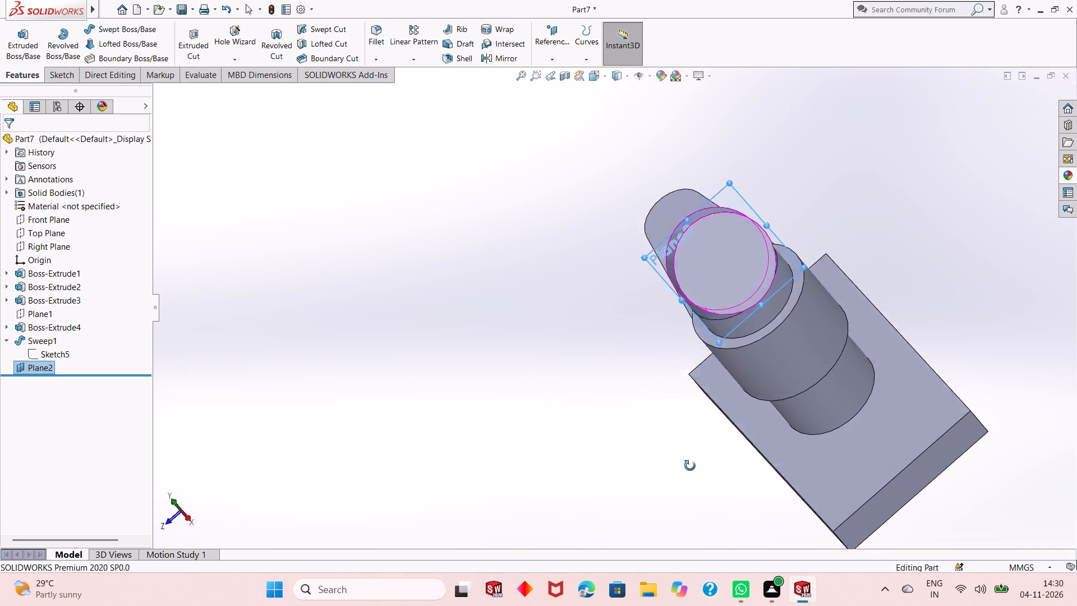
middle_drag(690, 466, 688, 481)
right_click(656, 264)
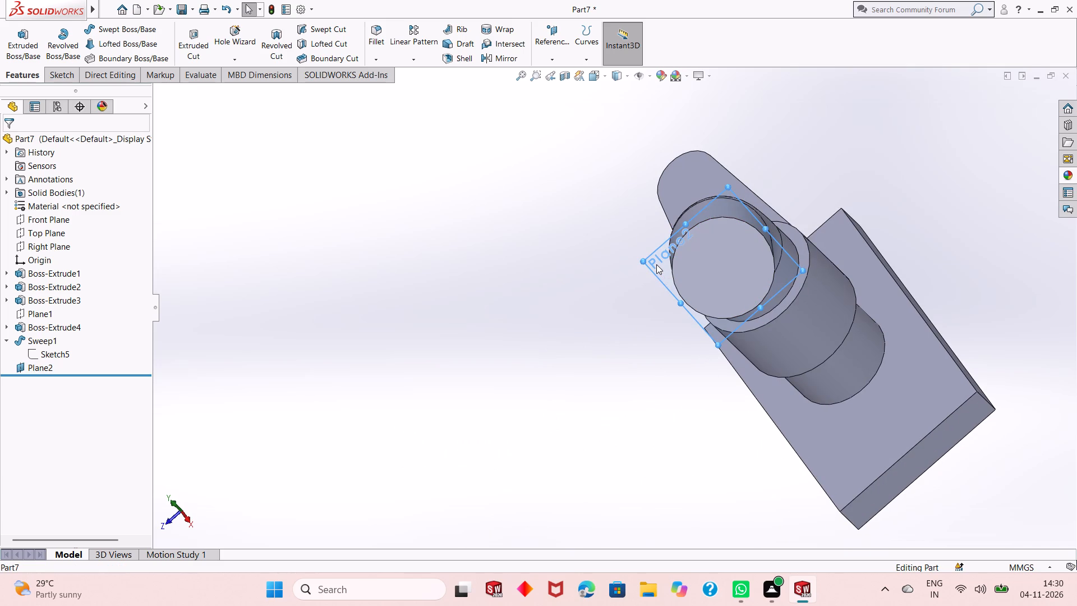
click(685, 247)
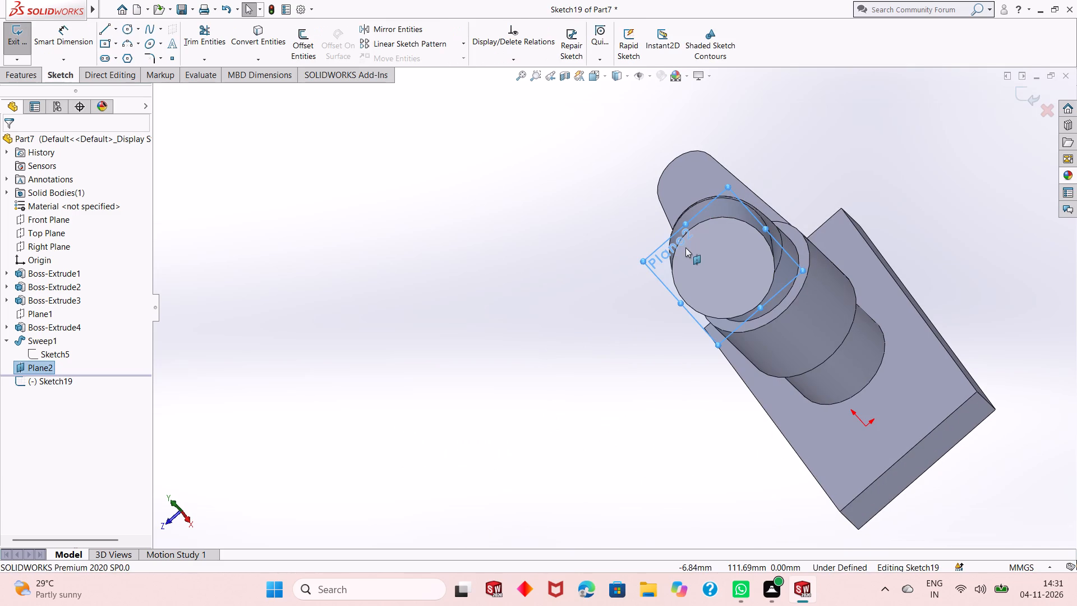
key(ctrl+8)
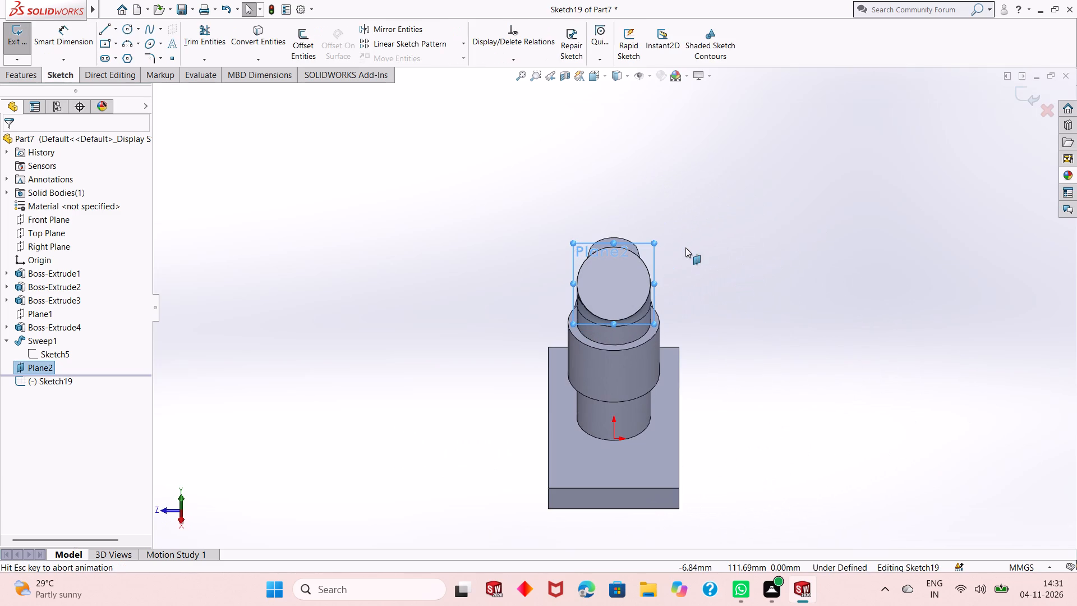
click(685, 247)
scroll(563, 256, down, 3)
scroll(695, 292, down, 1)
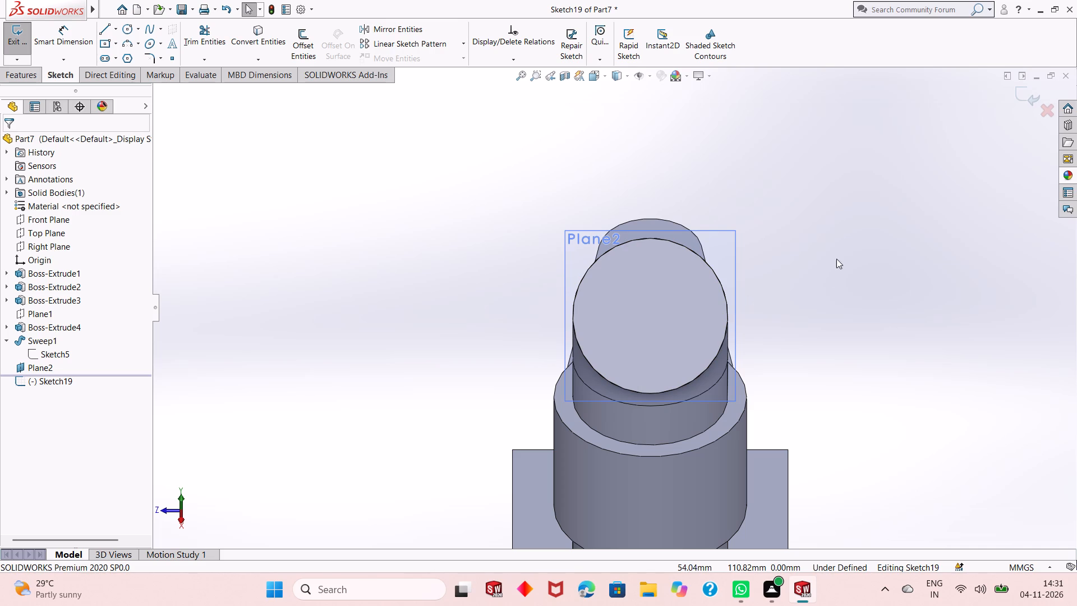
click(127, 61)
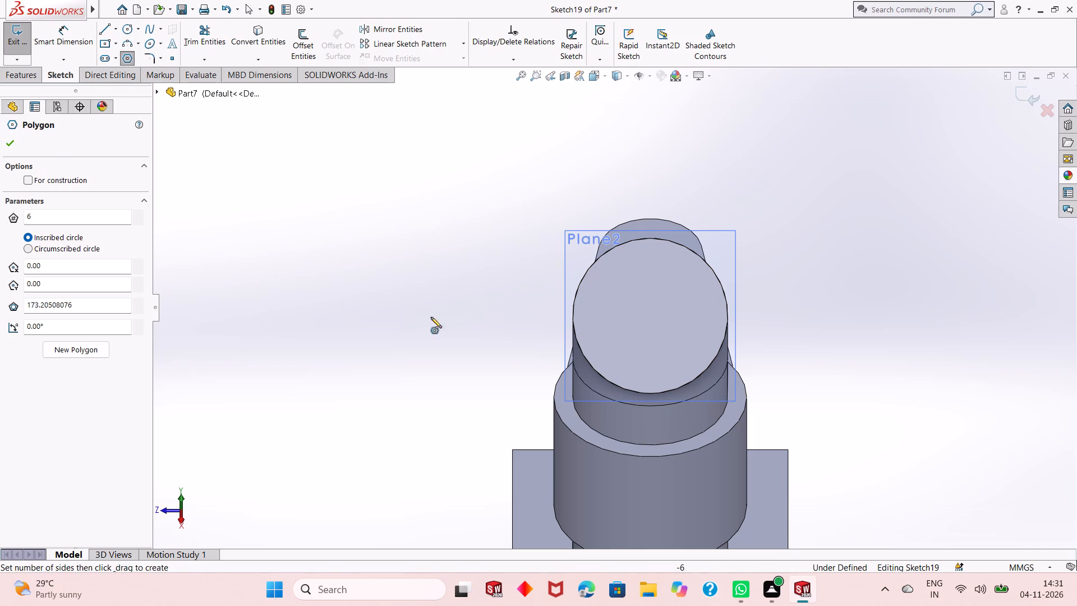
click(650, 315)
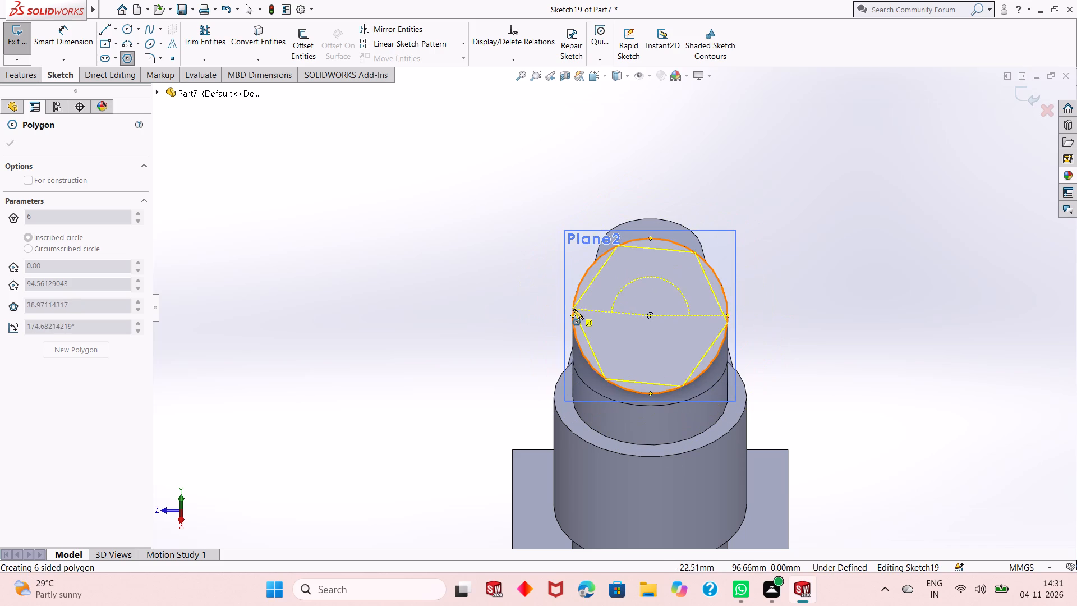
click(545, 316)
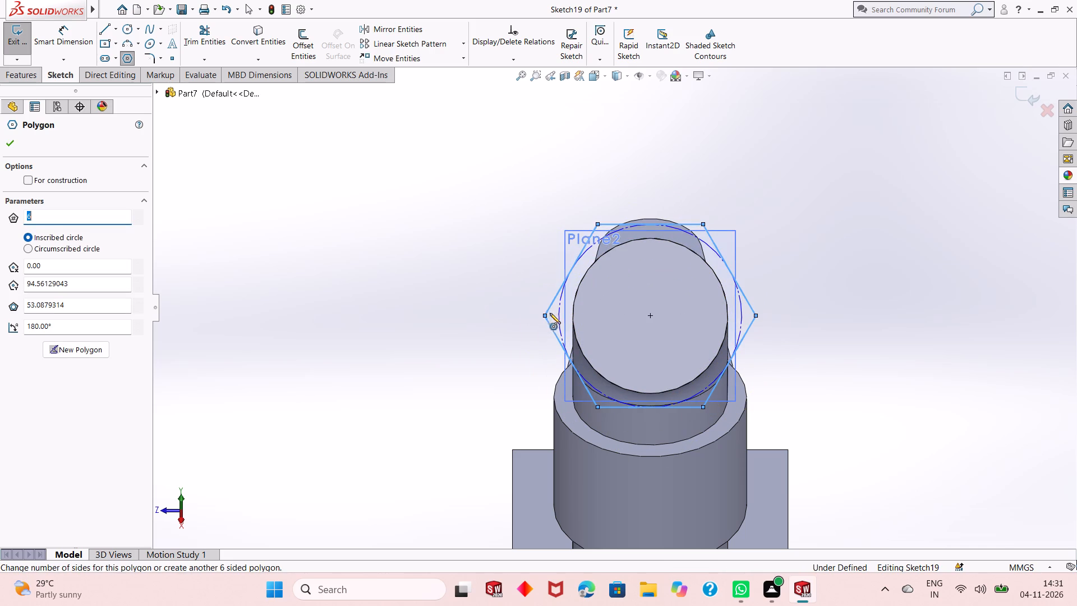
right_click(791, 199)
click(801, 206)
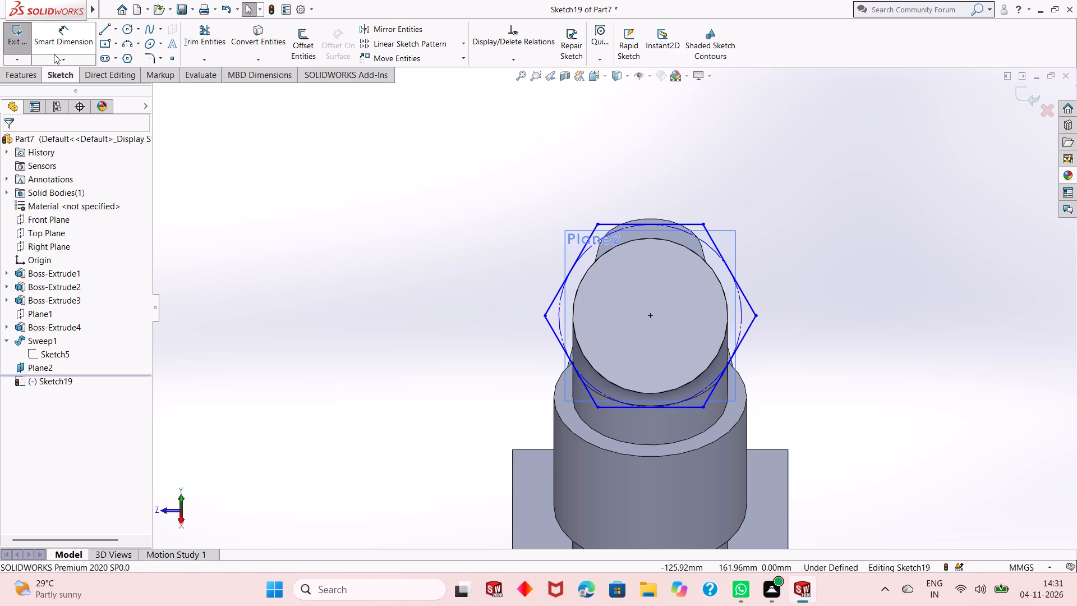
Dimension the hexagon to 67 mm between its top vertex on the +Y, -X-axis-facing +Z side and the opposite side vertex.
click(68, 42)
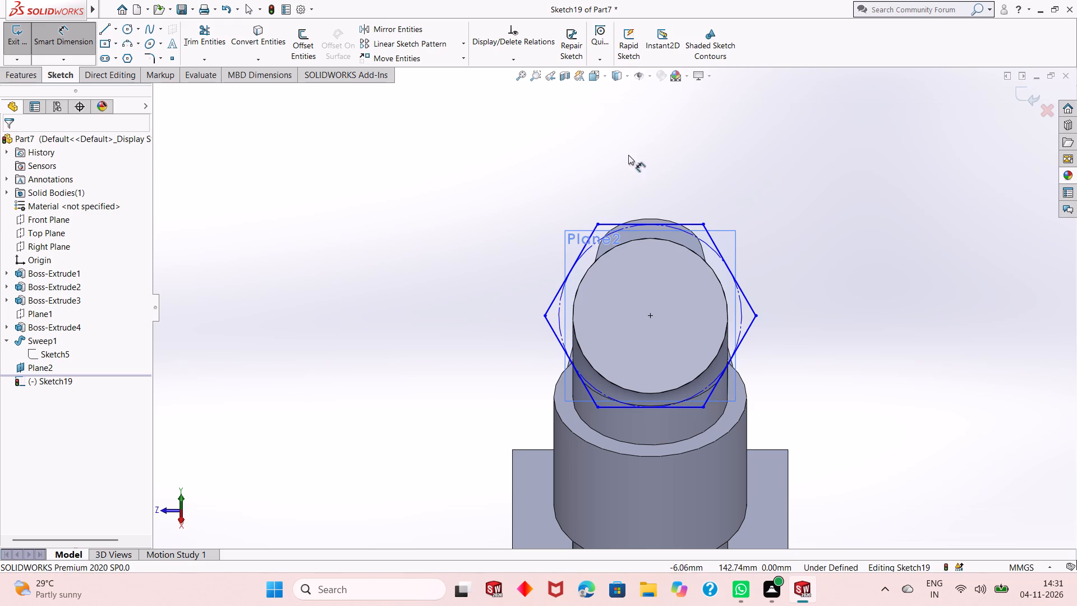
click(598, 223)
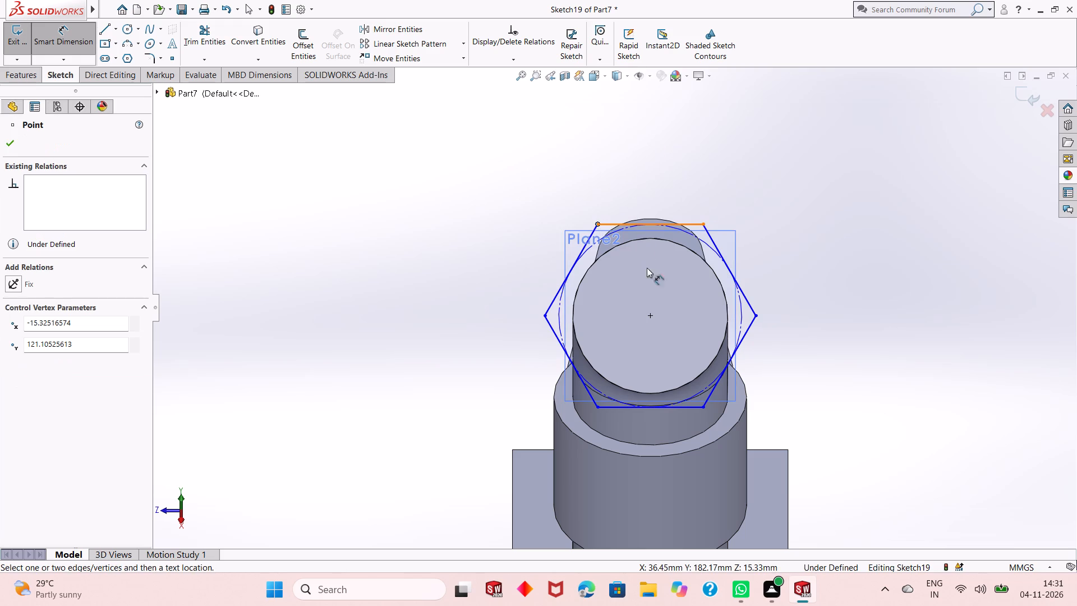
click(702, 410)
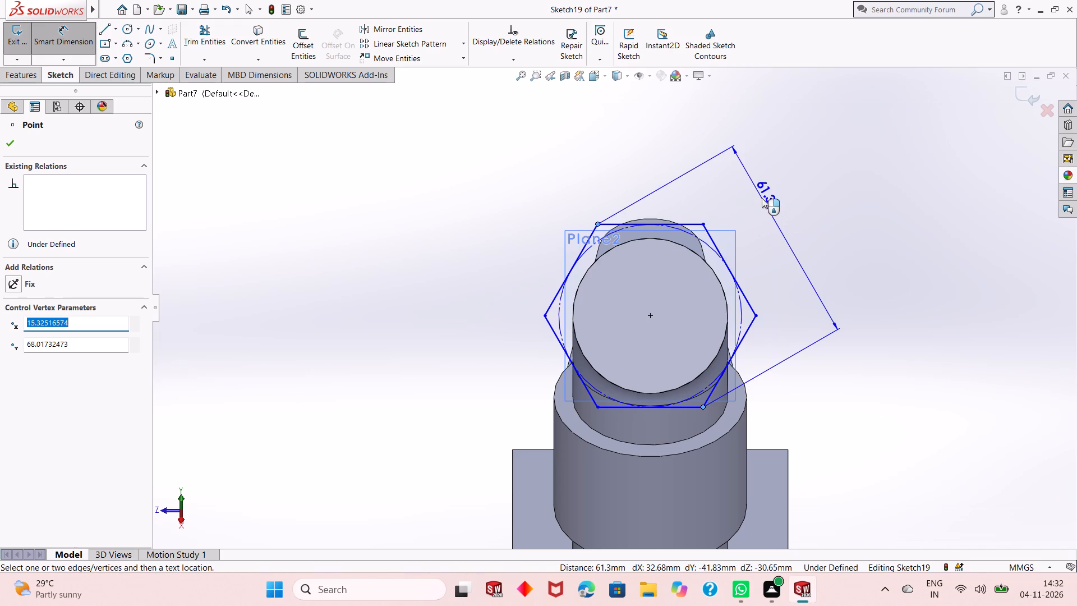
key(Escape)
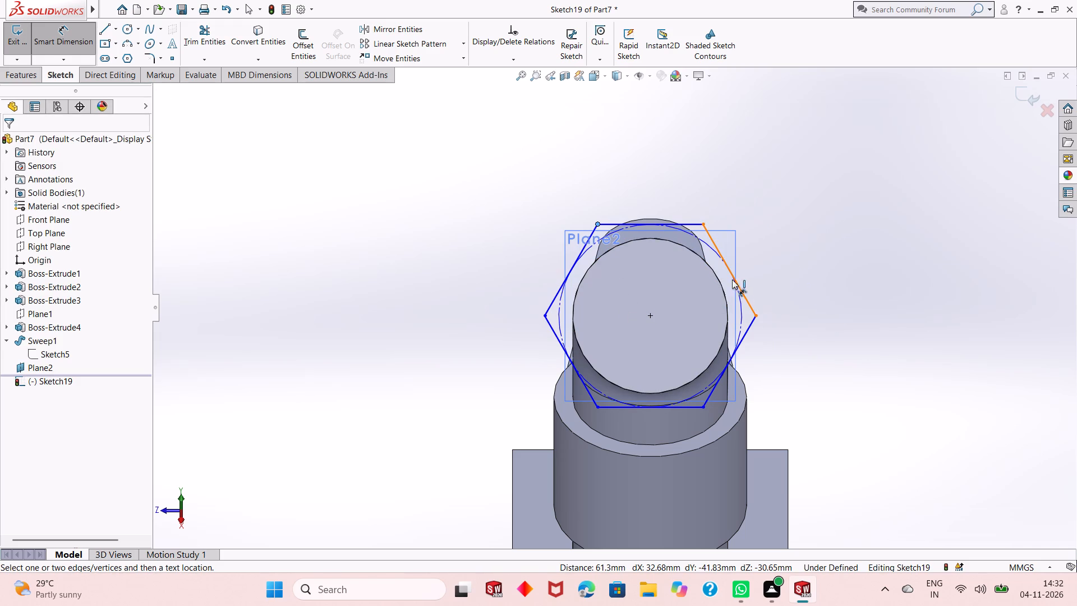
click(757, 315)
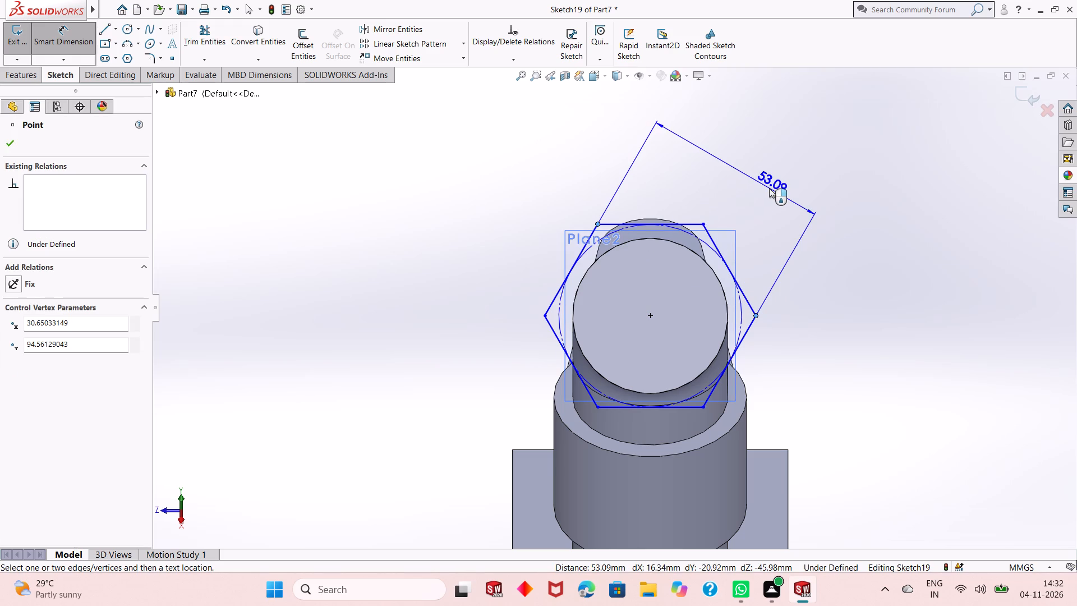
click(769, 181)
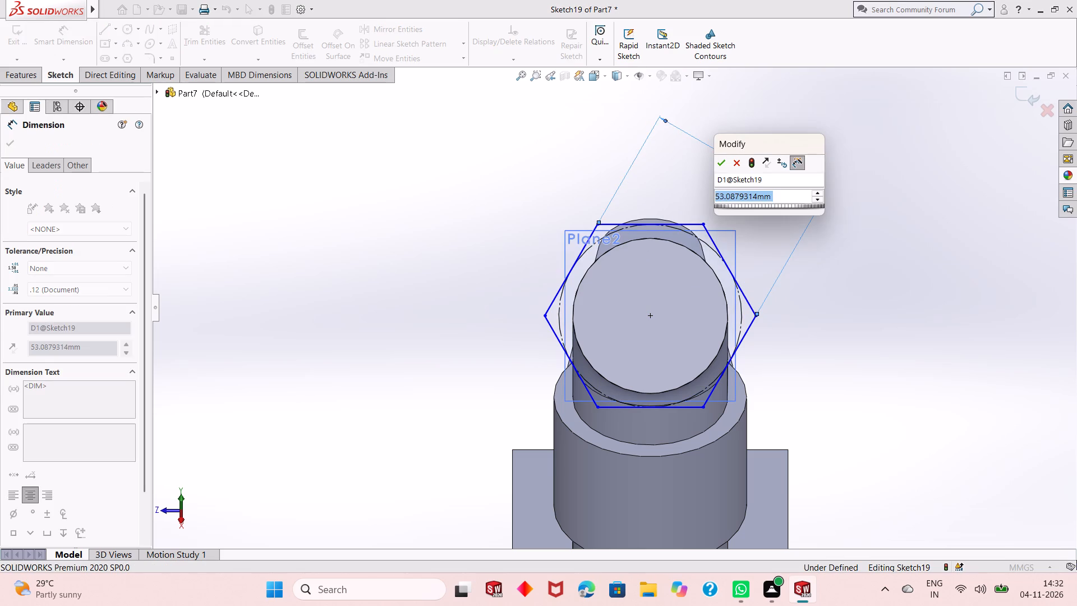
text(67)
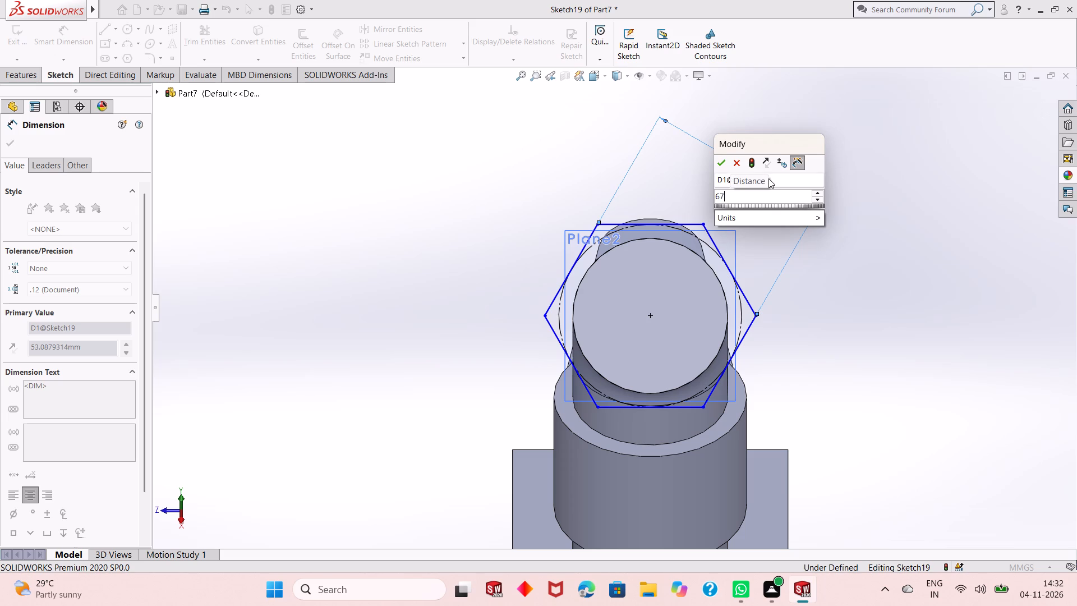
key(Return)
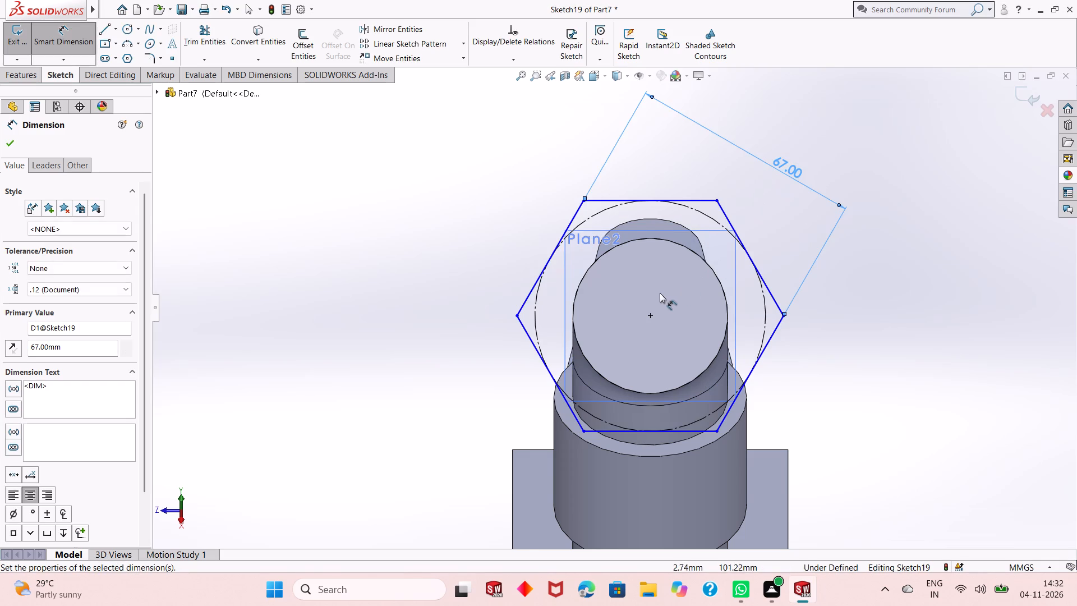
scroll(659, 293, up, 1)
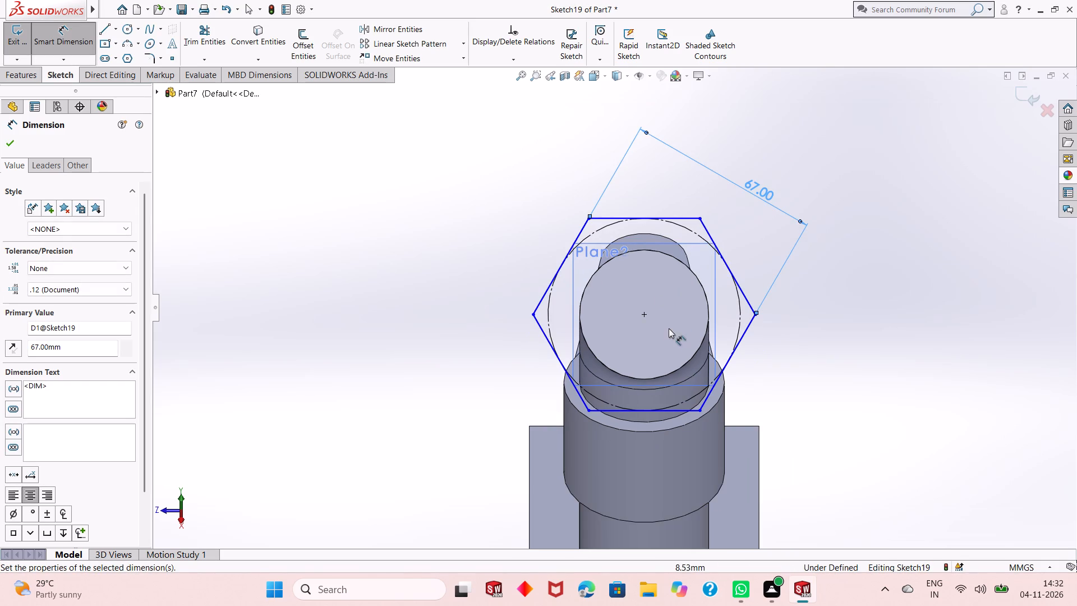
right_click(811, 283)
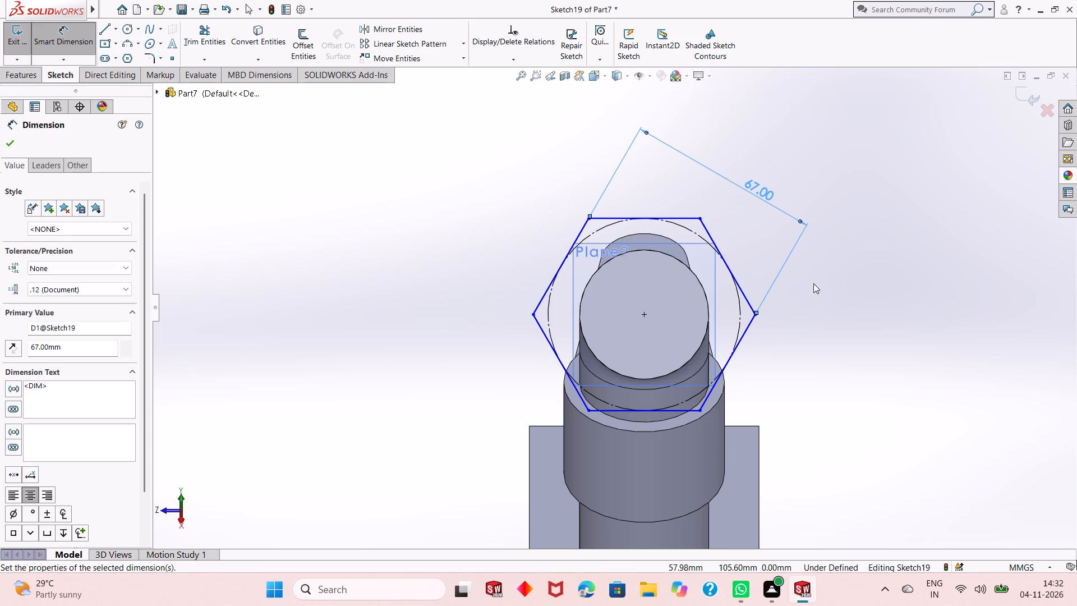
click(849, 319)
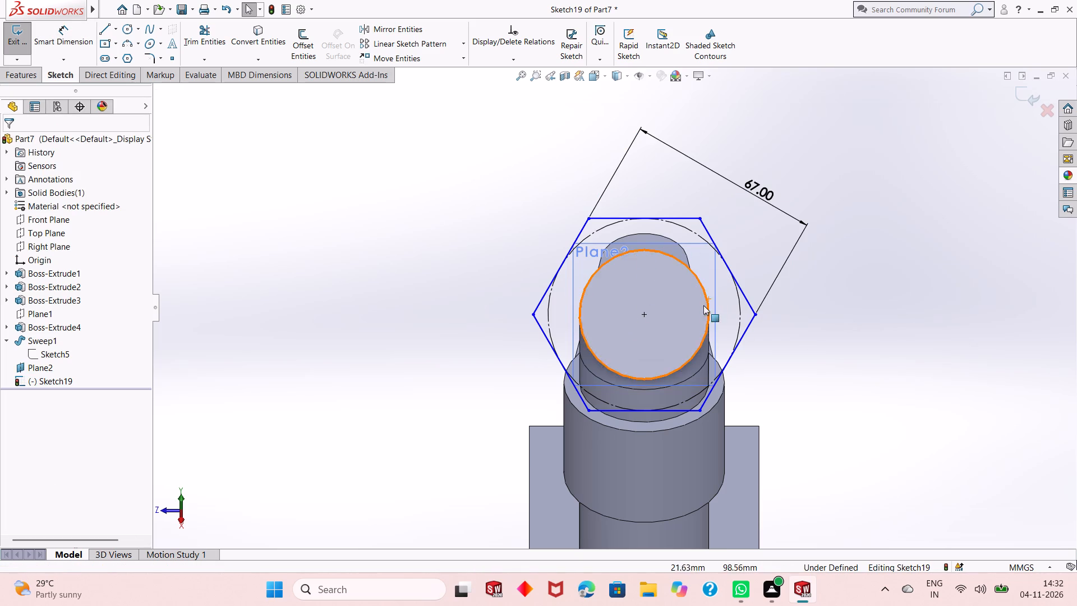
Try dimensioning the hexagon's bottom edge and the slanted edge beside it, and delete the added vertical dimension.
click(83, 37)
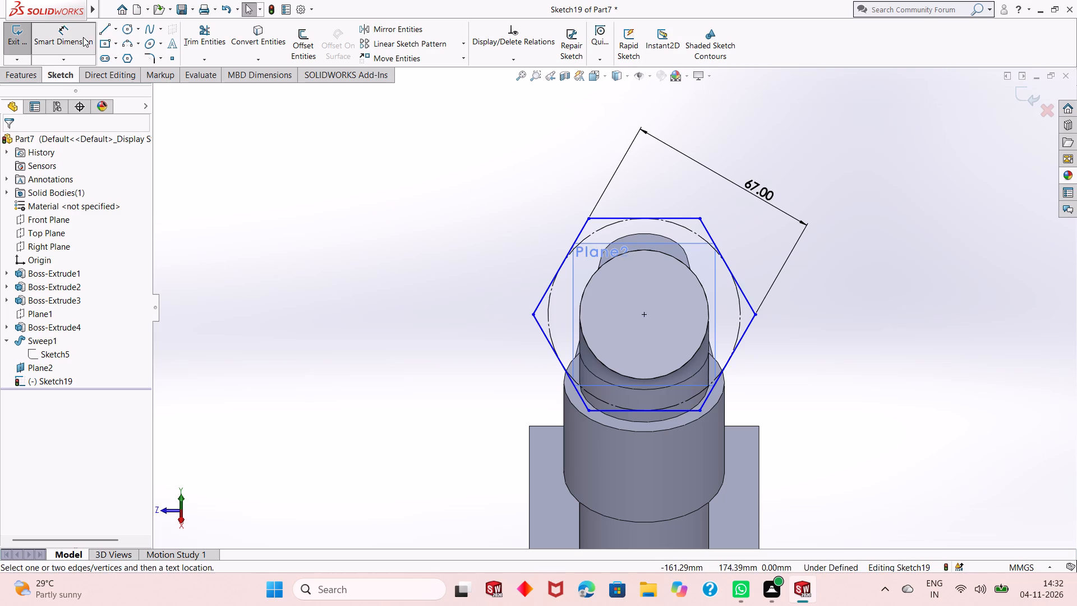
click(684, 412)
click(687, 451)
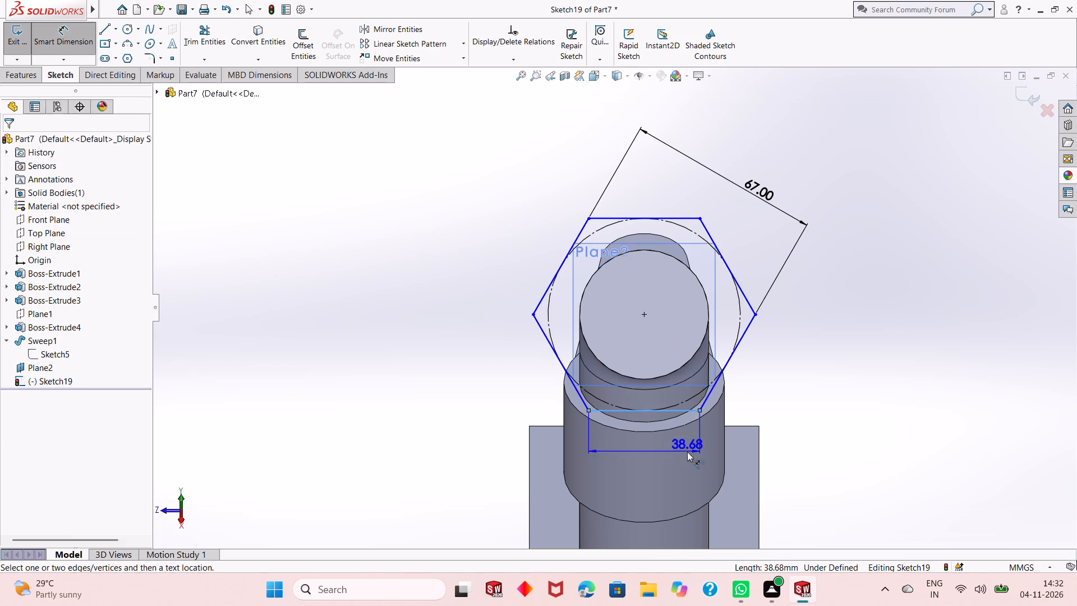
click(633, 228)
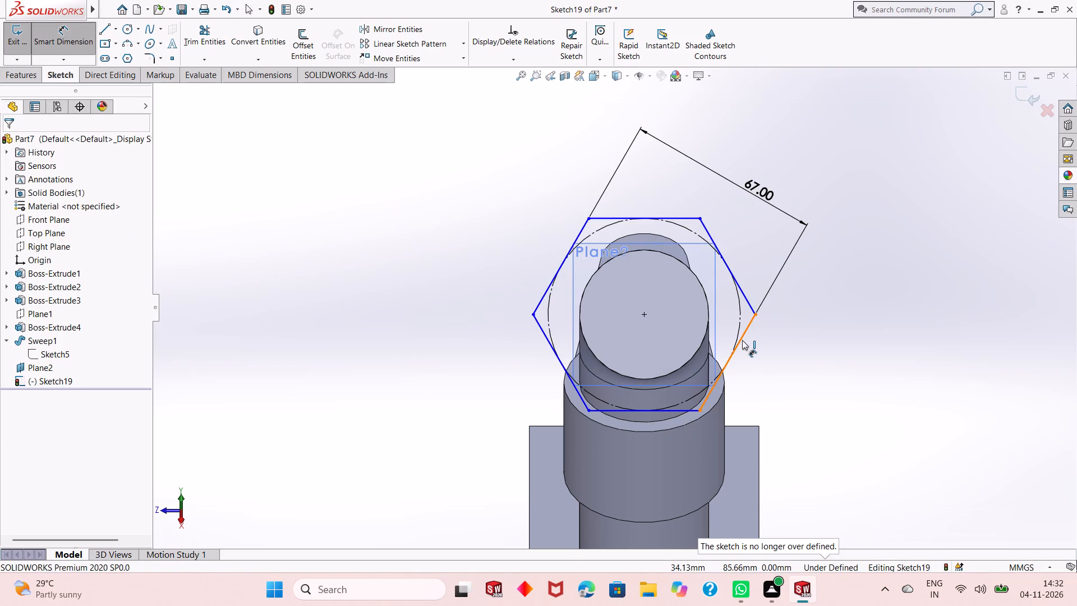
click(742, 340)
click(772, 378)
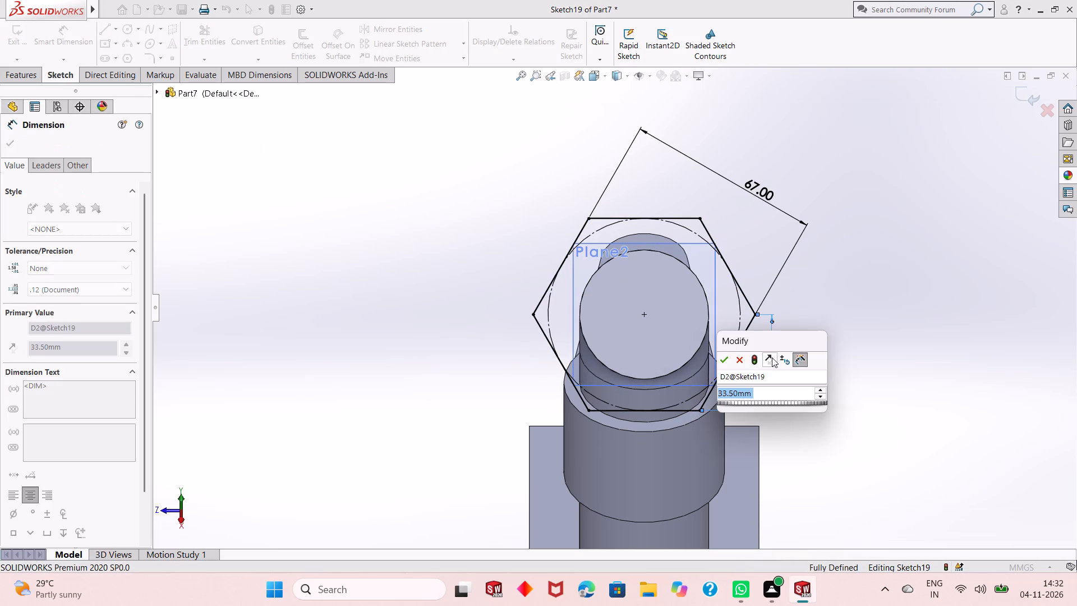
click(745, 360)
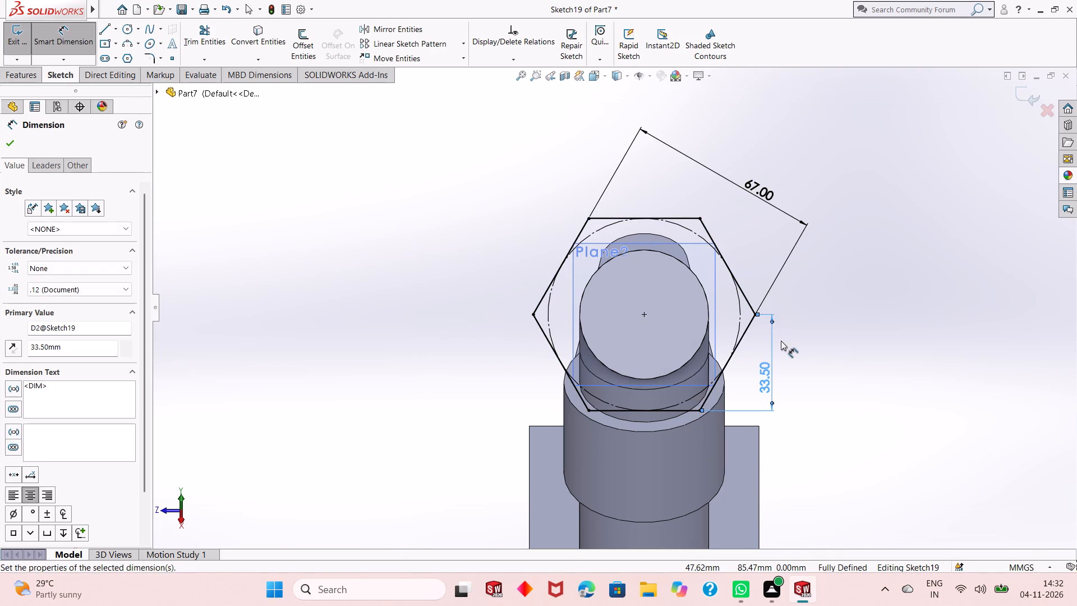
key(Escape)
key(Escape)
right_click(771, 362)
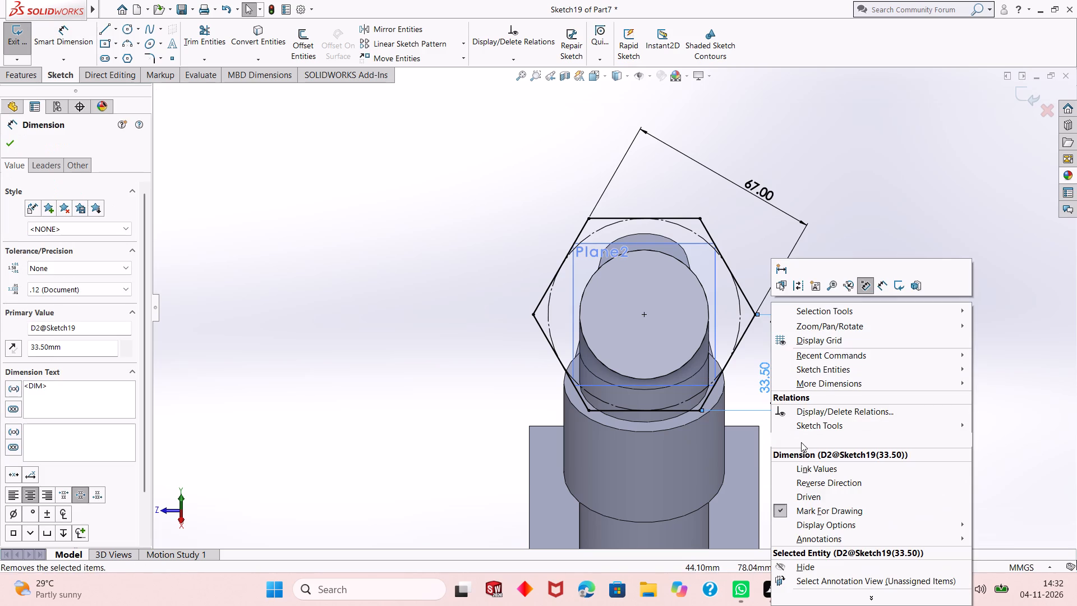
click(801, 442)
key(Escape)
Add a 33.5 mm vertical dimension to the hexagon's lower slanted edge on the side opposite the 67 mm dimension's end vertex.
click(78, 45)
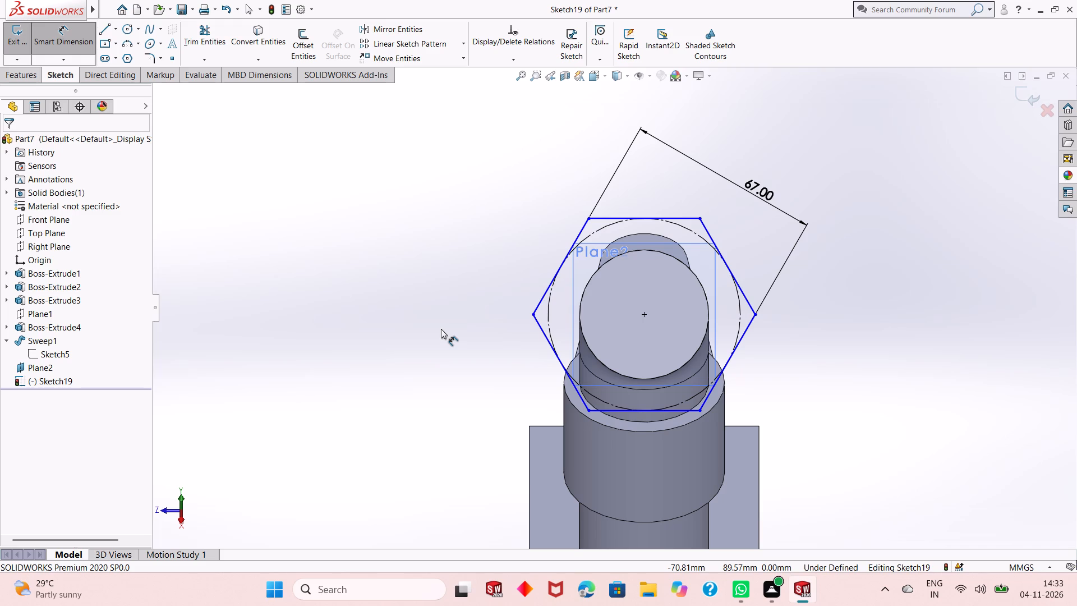
click(543, 335)
click(513, 411)
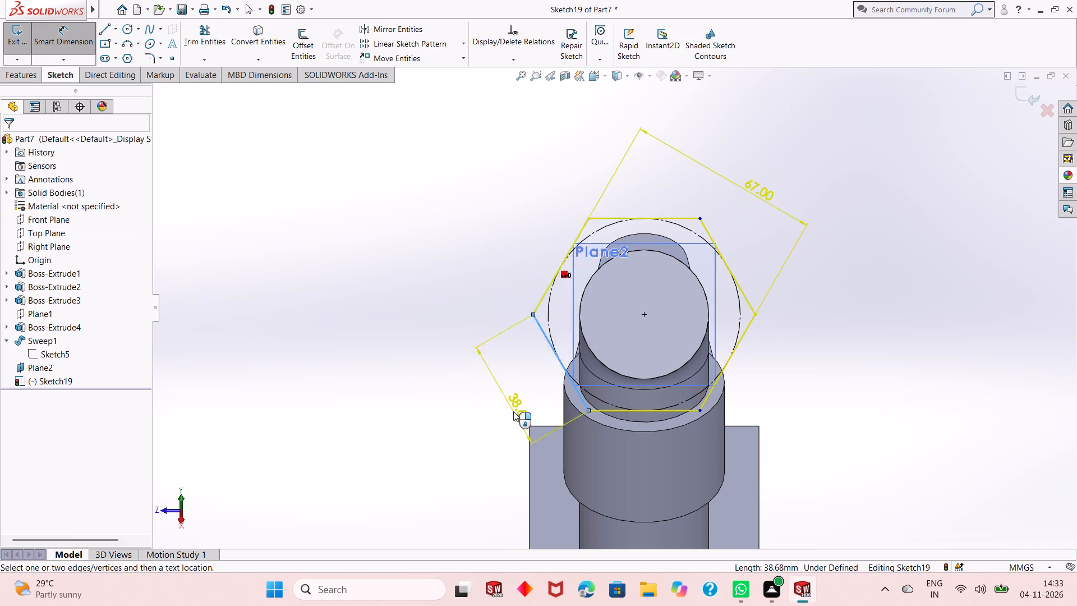
click(630, 235)
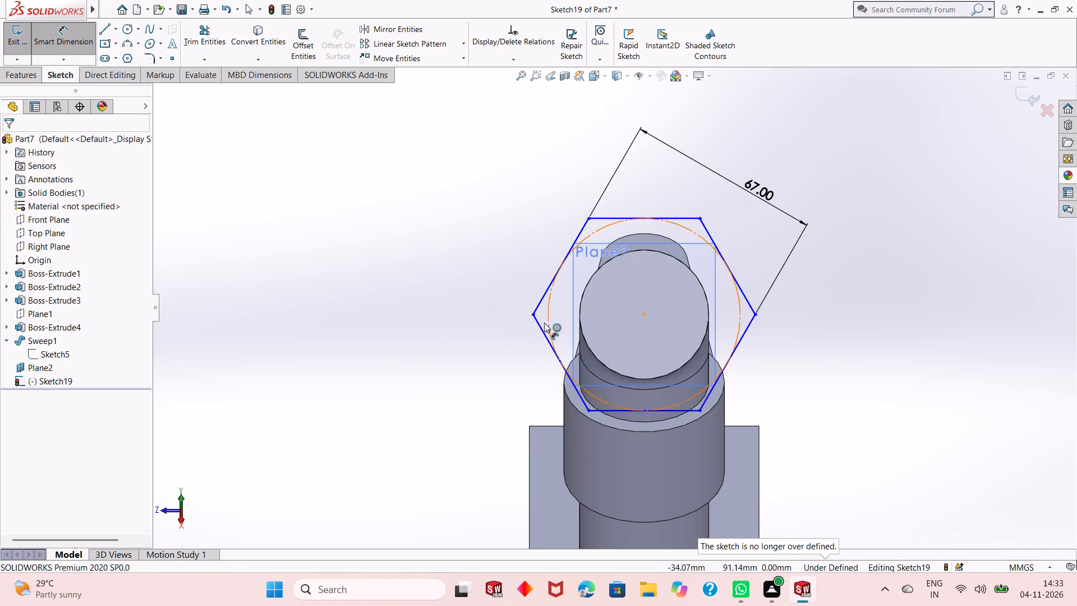
click(536, 318)
click(644, 316)
click(639, 338)
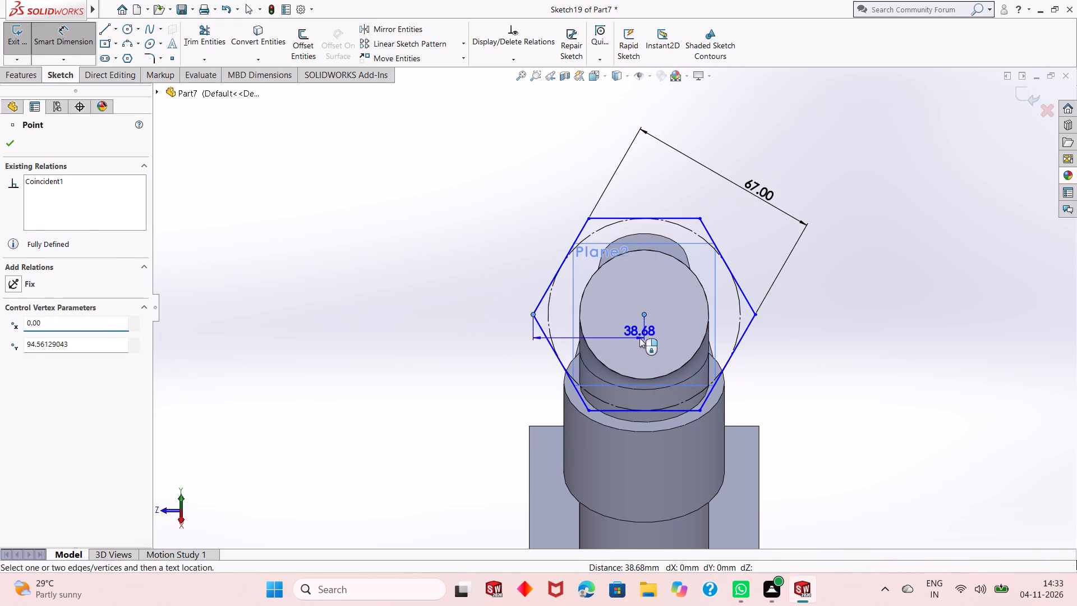
click(634, 229)
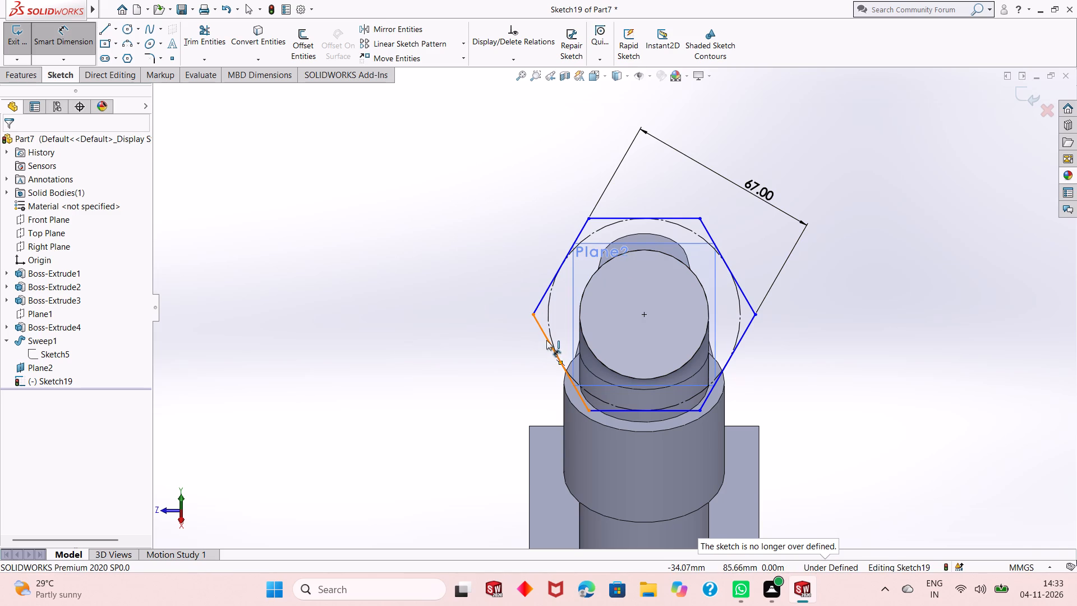
click(546, 340)
click(530, 349)
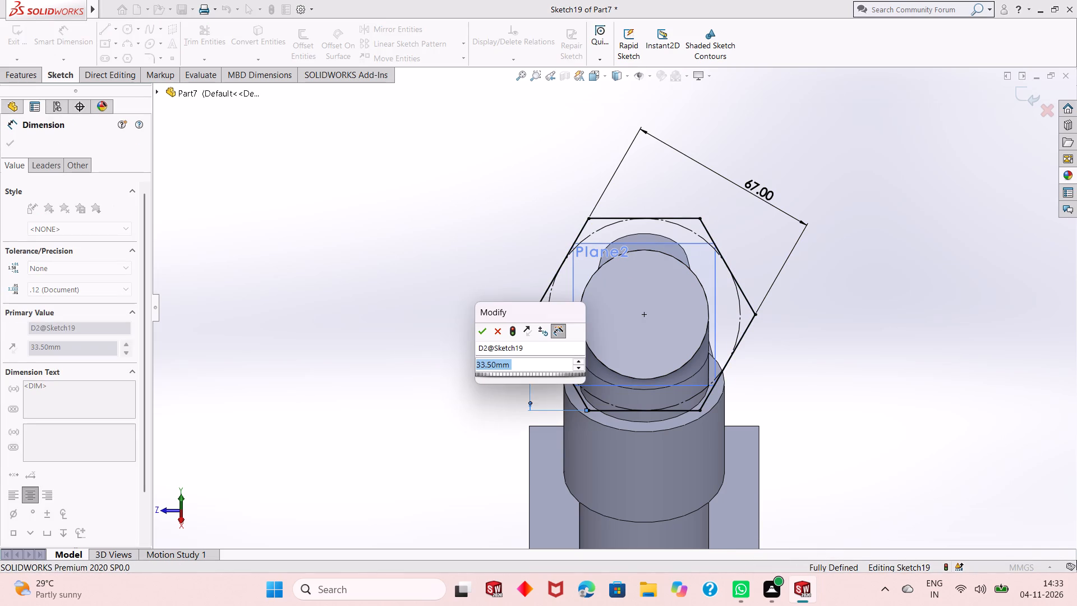
key(Return)
right_click(908, 293)
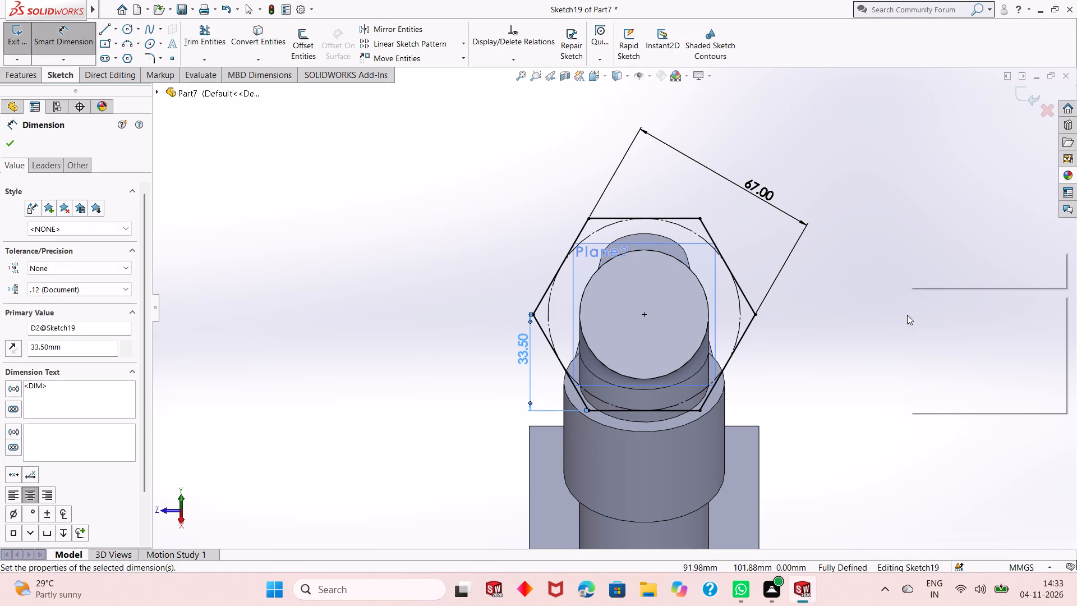
click(929, 326)
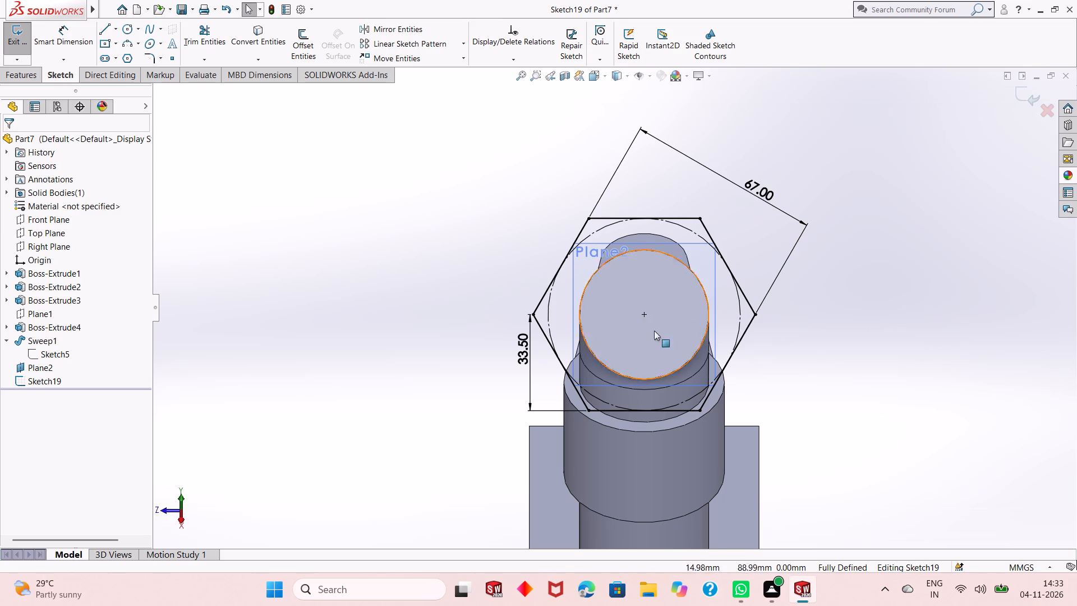
Extrude the hexagon sketch as a 15 mm blind boss in the reversed direction, back along the pipe, merged with the body.
click(21, 72)
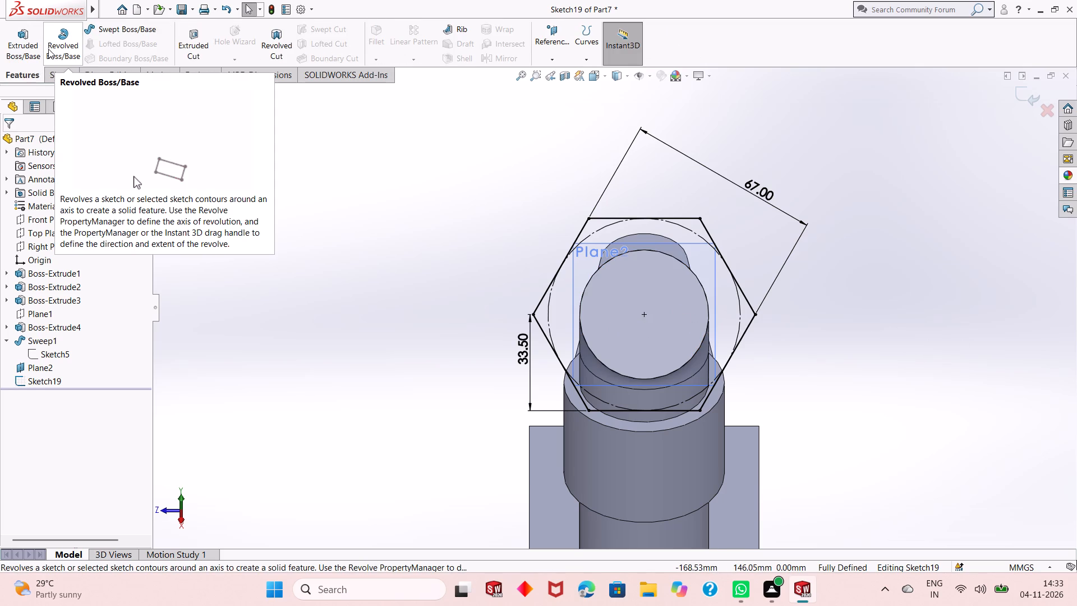
click(31, 53)
middle_drag(335, 227, 337, 227)
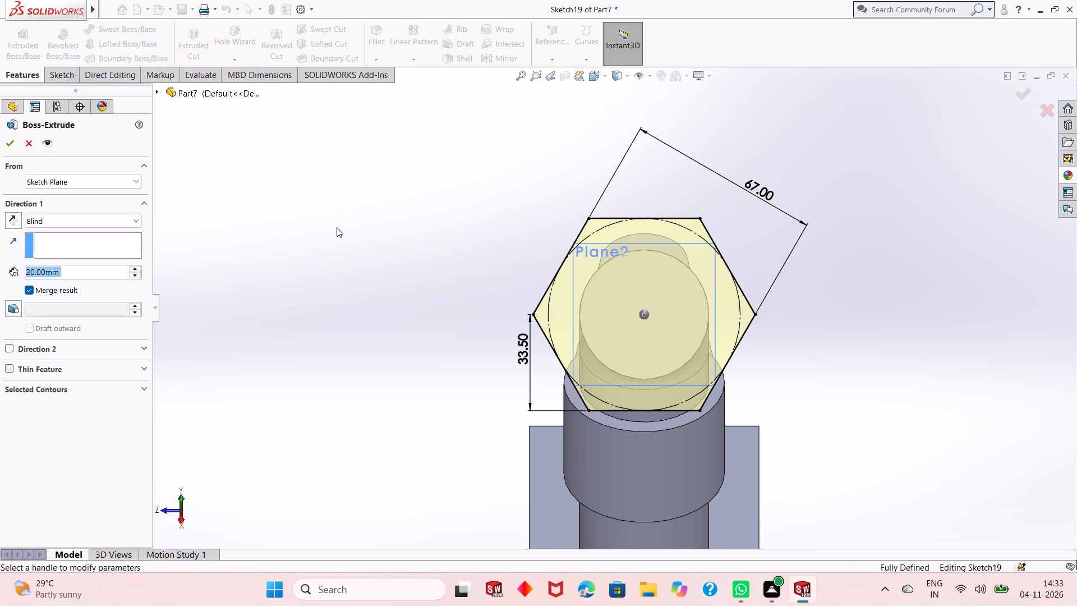
middle_drag(337, 227, 418, 255)
click(12, 218)
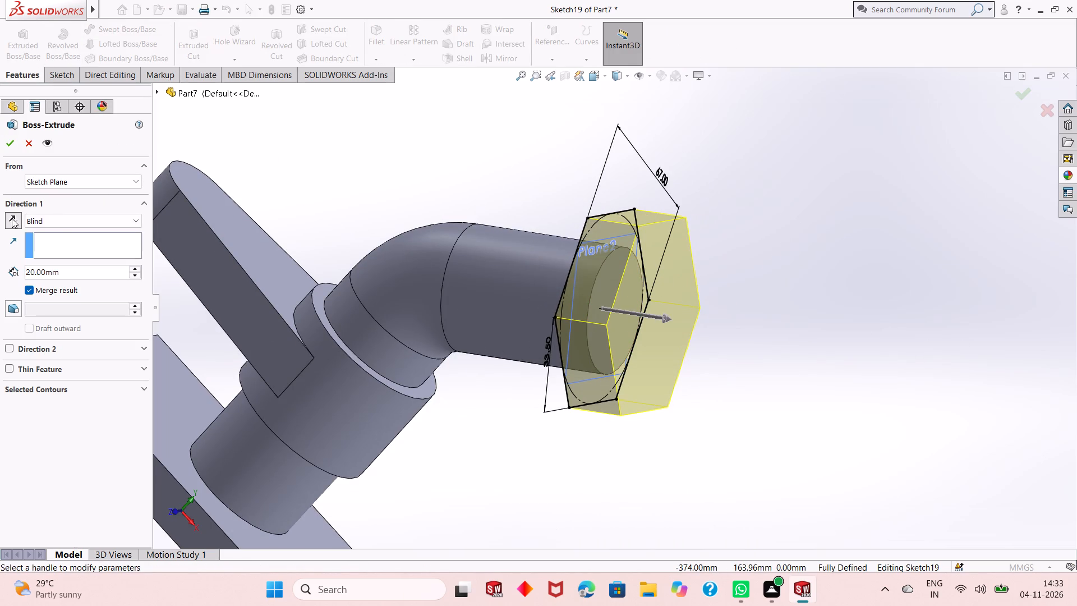
double_click(77, 269)
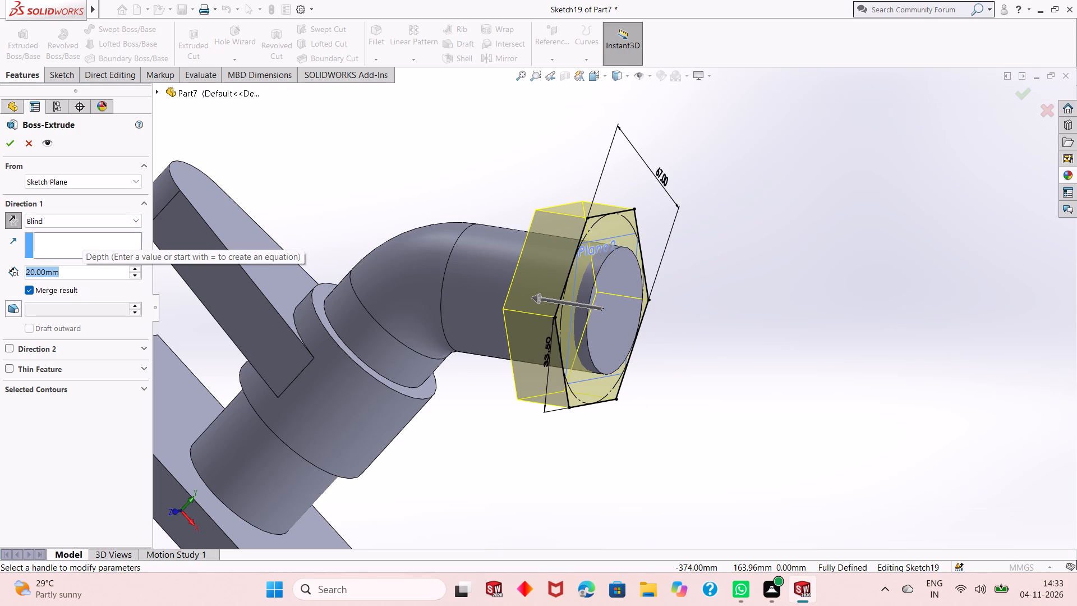
text(15)
key(Return)
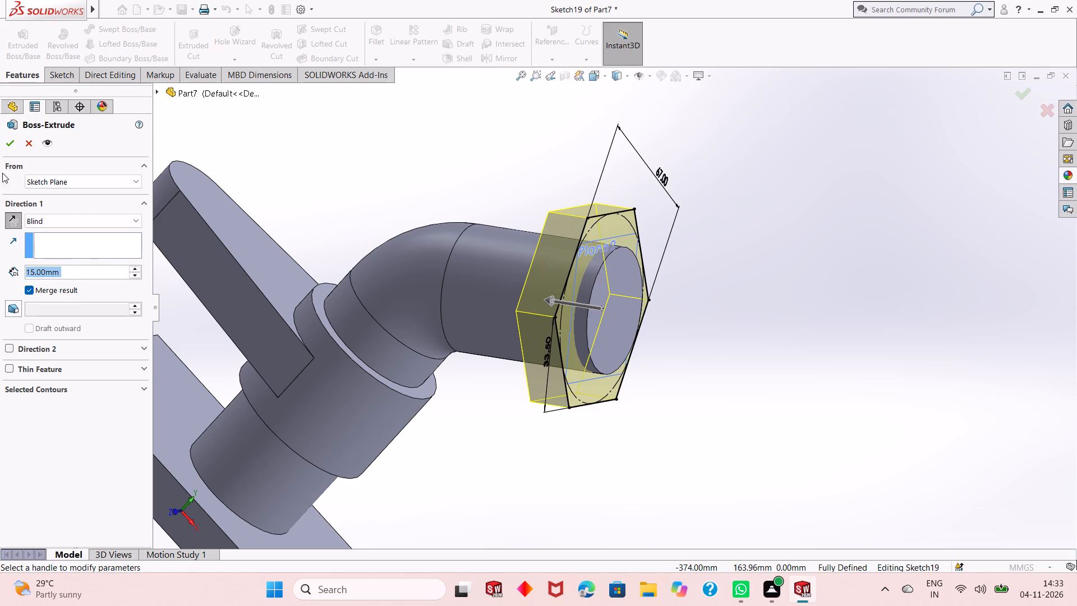
click(17, 146)
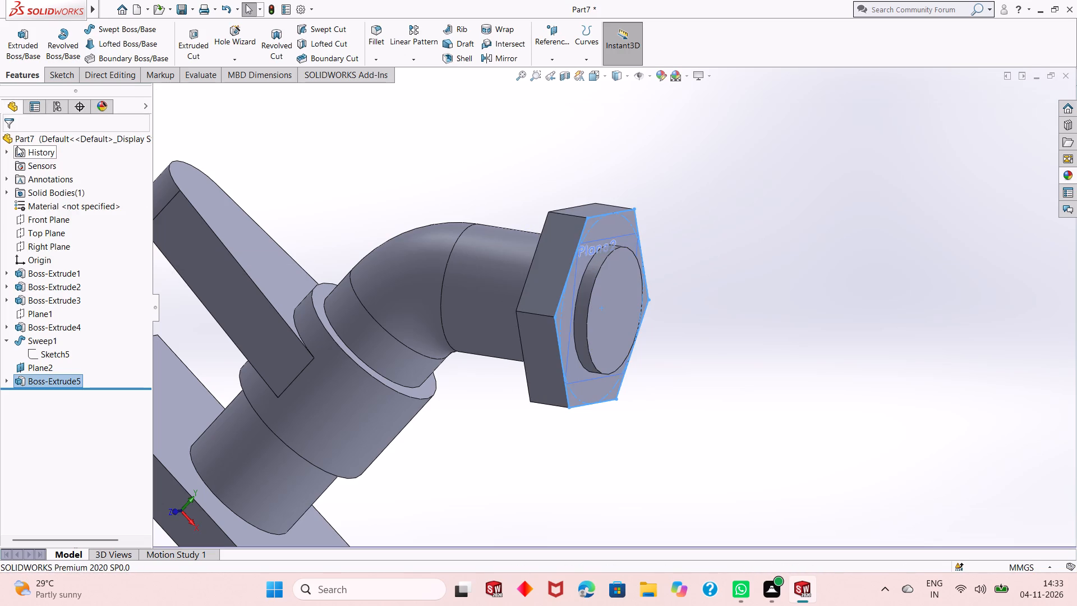
click(787, 289)
Hide reference plane Plane2 on the outer face of the hexagonal flange.
scroll(540, 314, up, 2)
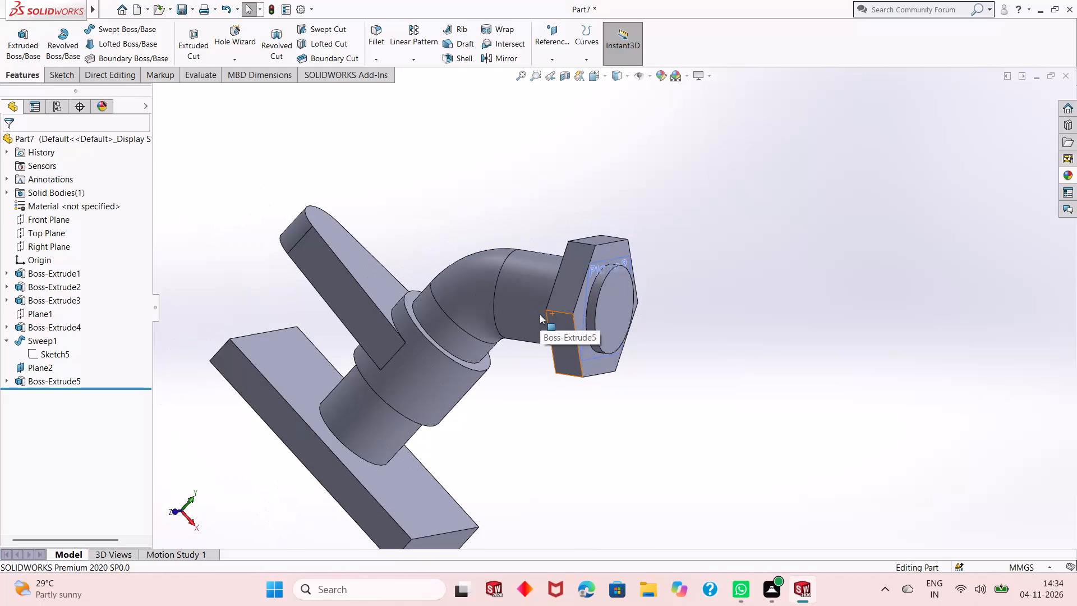
scroll(532, 315, up, 1)
scroll(488, 286, down, 1)
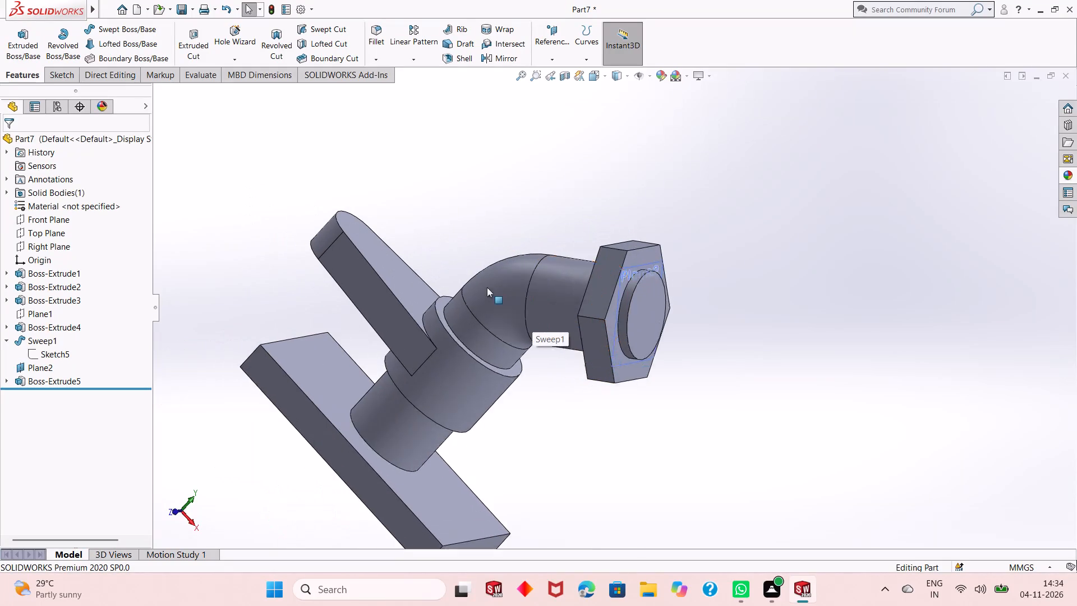
scroll(487, 287, down, 2)
click(832, 373)
middle_drag(816, 370, 792, 280)
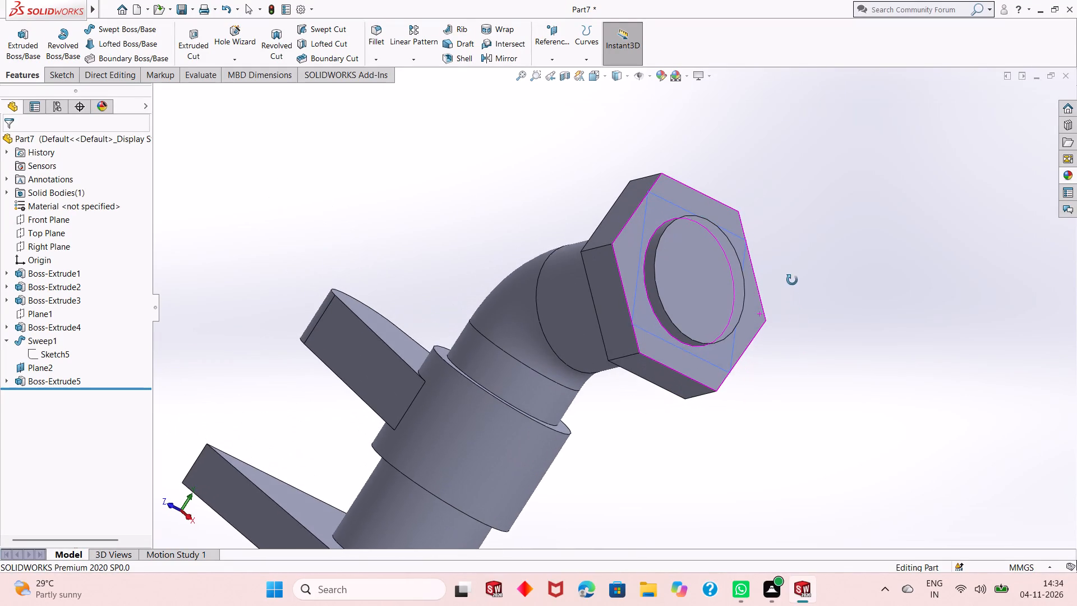
middle_drag(792, 280, 792, 276)
right_click(744, 247)
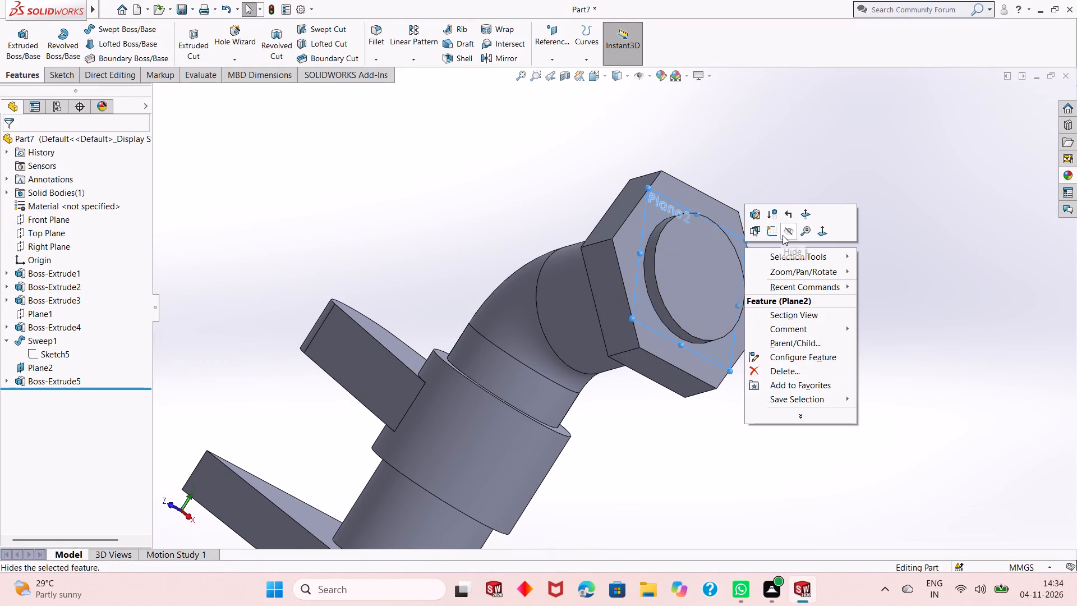
click(784, 237)
Examine the part from several angles, covering the hexagonal flange, bent pipe, stacked cylinders, side arm and base plate.
scroll(673, 298, up, 2)
middle_drag(632, 313, 659, 347)
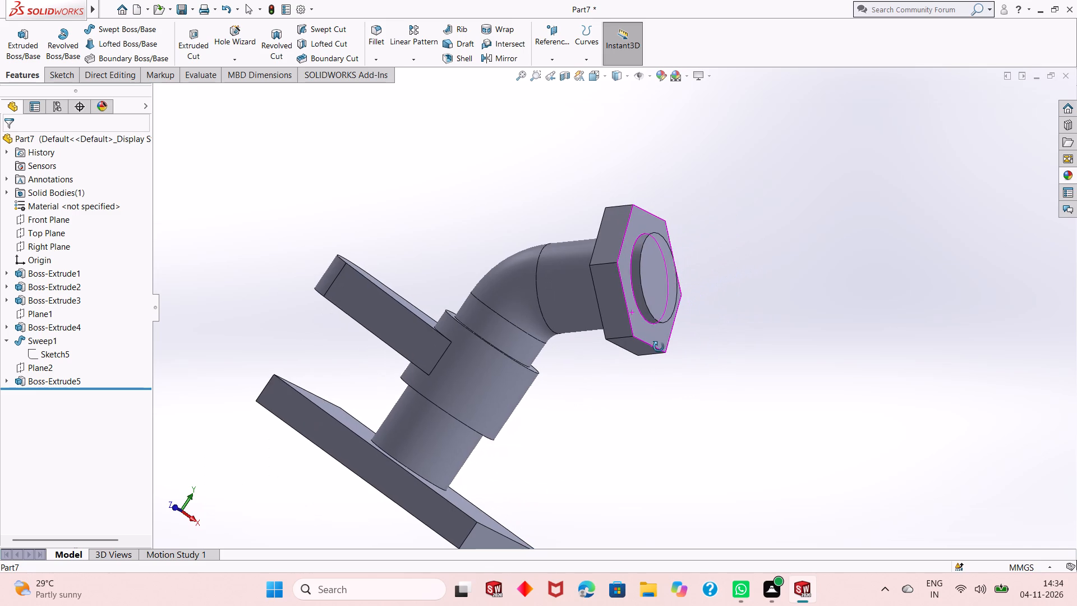
middle_drag(659, 347, 692, 336)
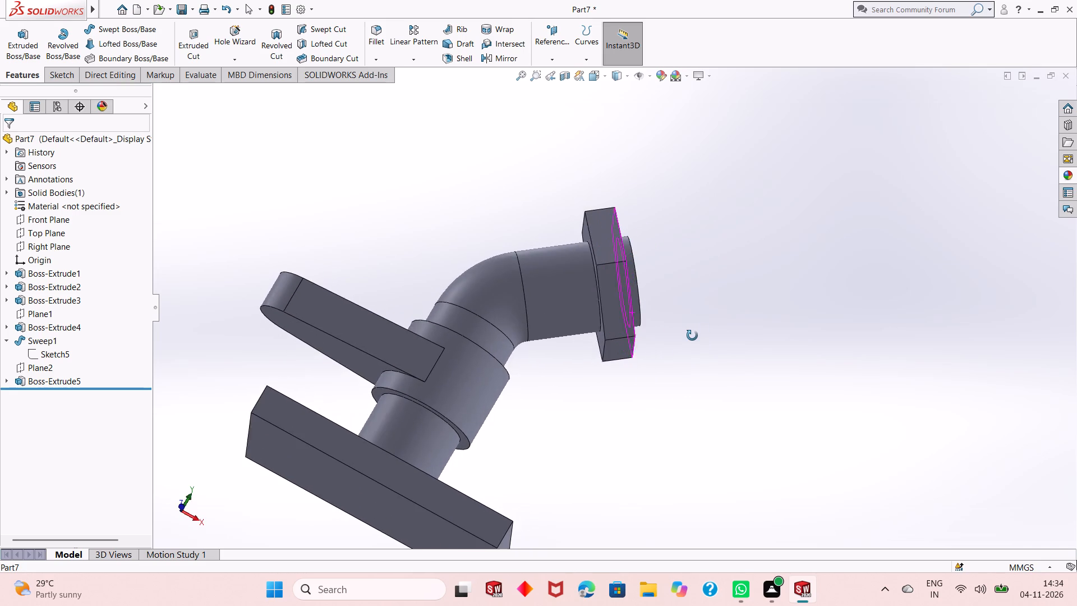
middle_drag(692, 336, 676, 369)
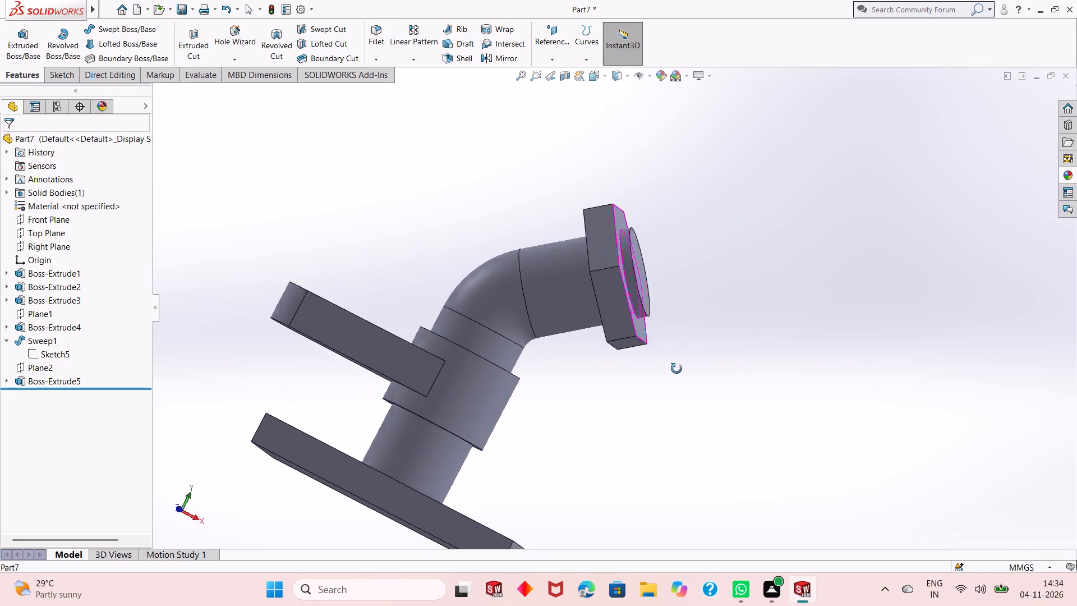
middle_drag(676, 369, 653, 393)
scroll(574, 320, down, 3)
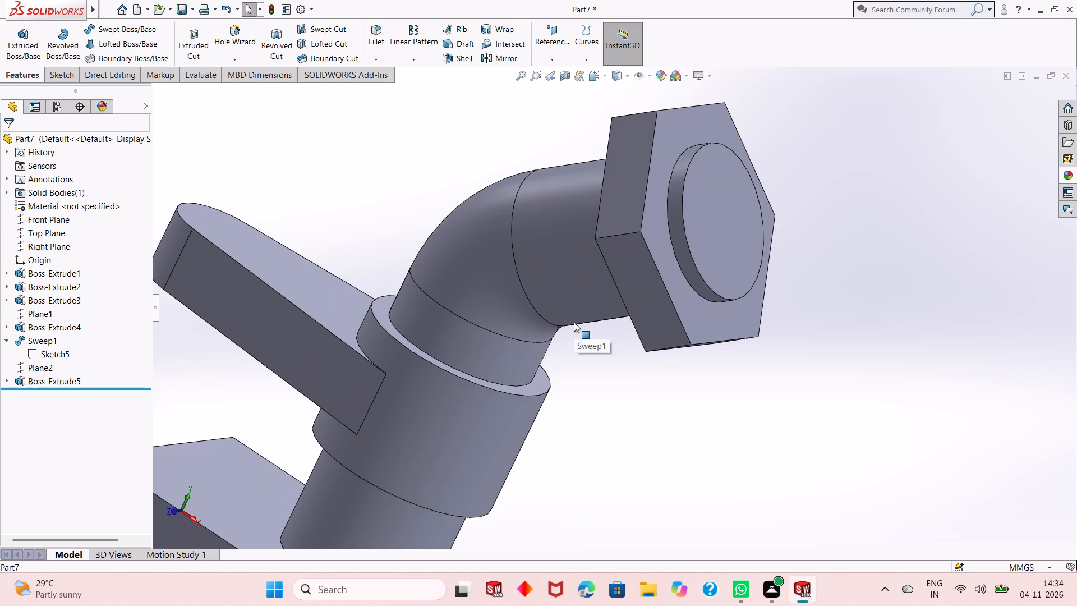
scroll(615, 314, up, 2)
scroll(695, 384, up, 1)
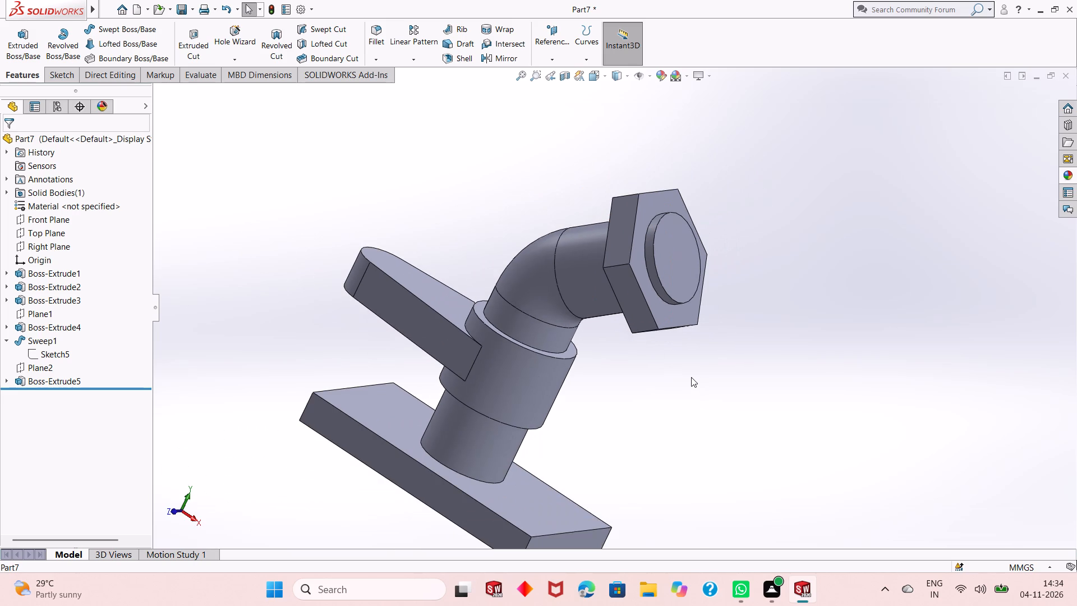
middle_drag(691, 377, 729, 247)
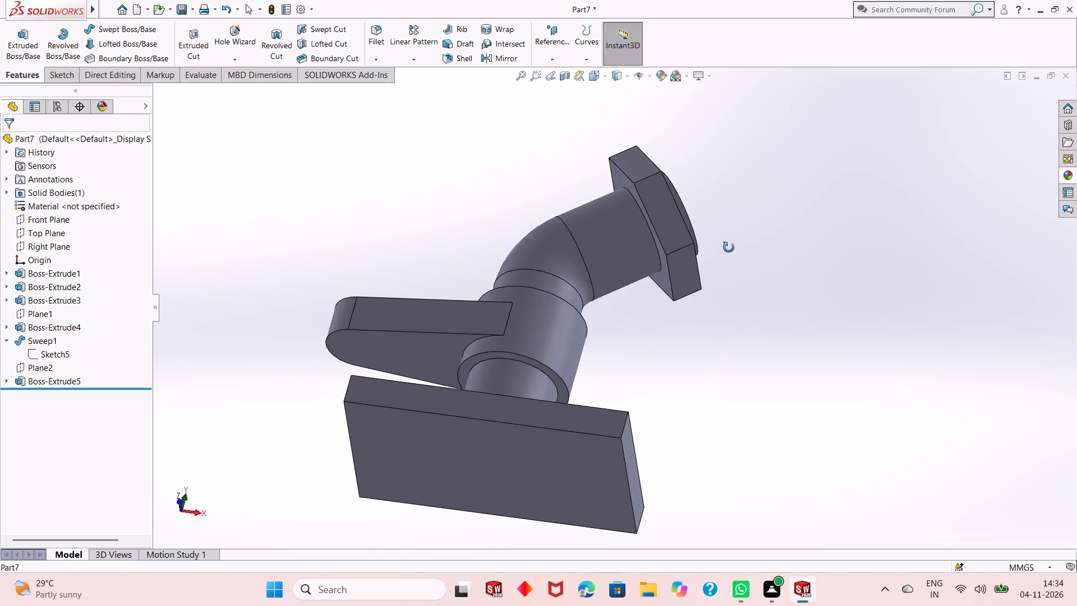
middle_drag(729, 247, 710, 359)
middle_drag(710, 359, 710, 362)
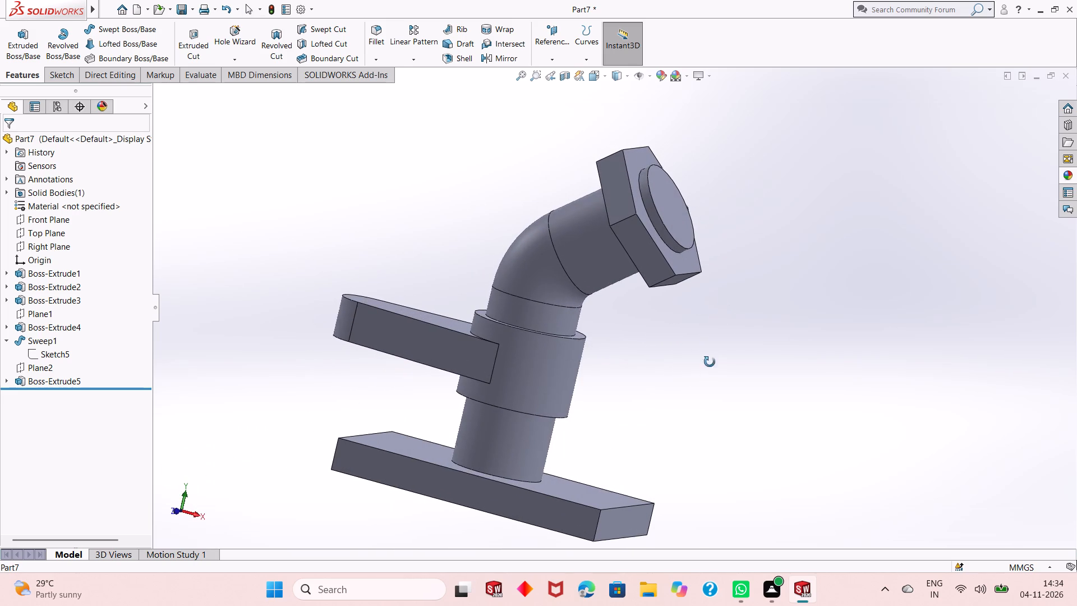
middle_drag(710, 362, 710, 378)
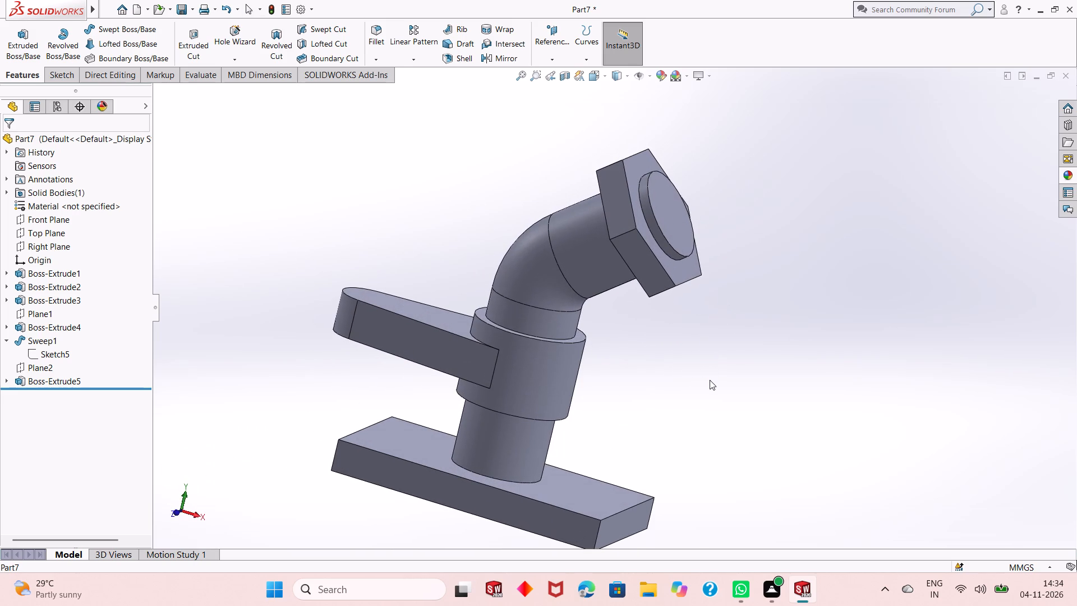
middle_drag(673, 388, 713, 328)
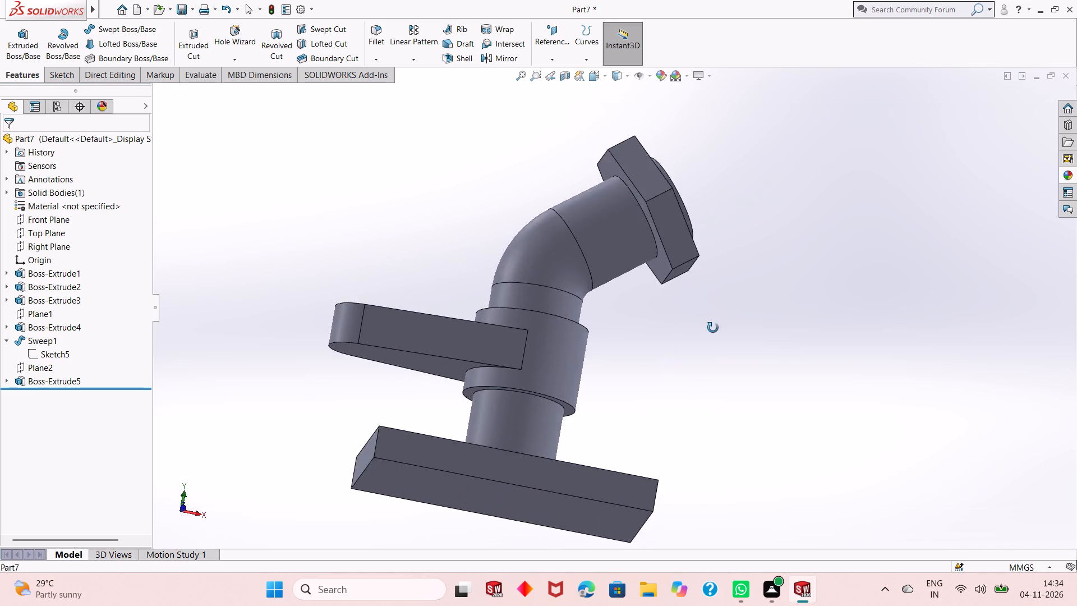
middle_drag(713, 328, 714, 371)
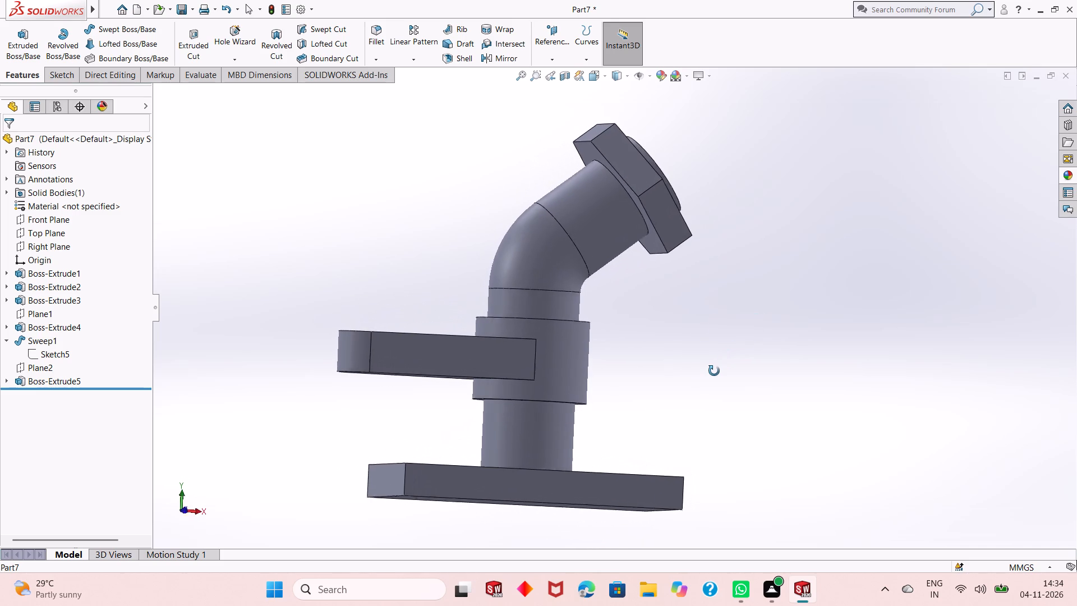
middle_drag(714, 371, 701, 393)
scroll(556, 332, down, 2)
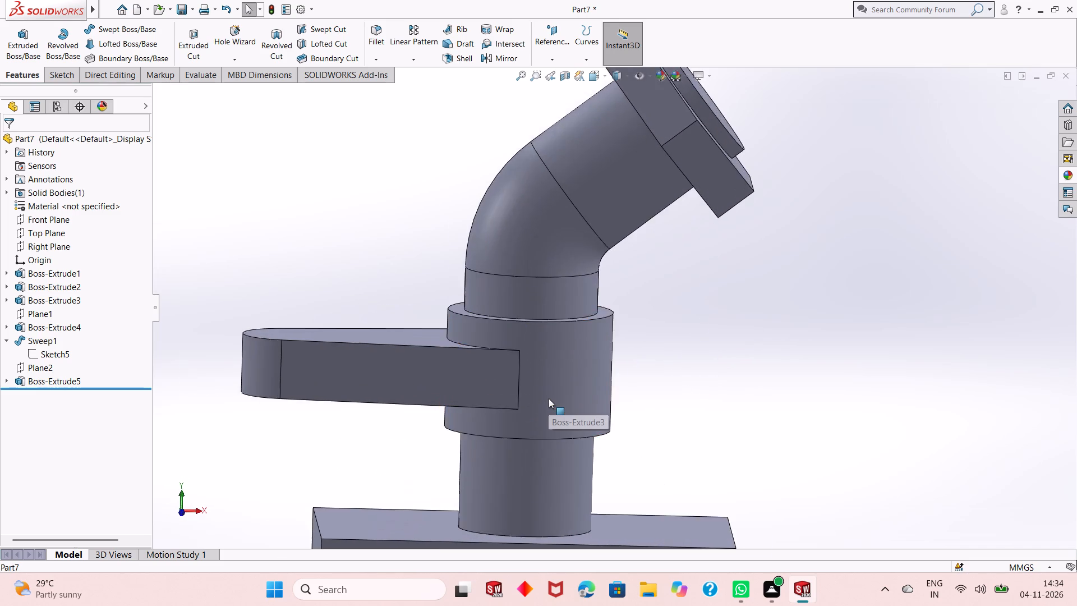
scroll(549, 398, down, 2)
scroll(549, 398, up, 4)
middle_drag(549, 398, 568, 242)
scroll(551, 330, up, 1)
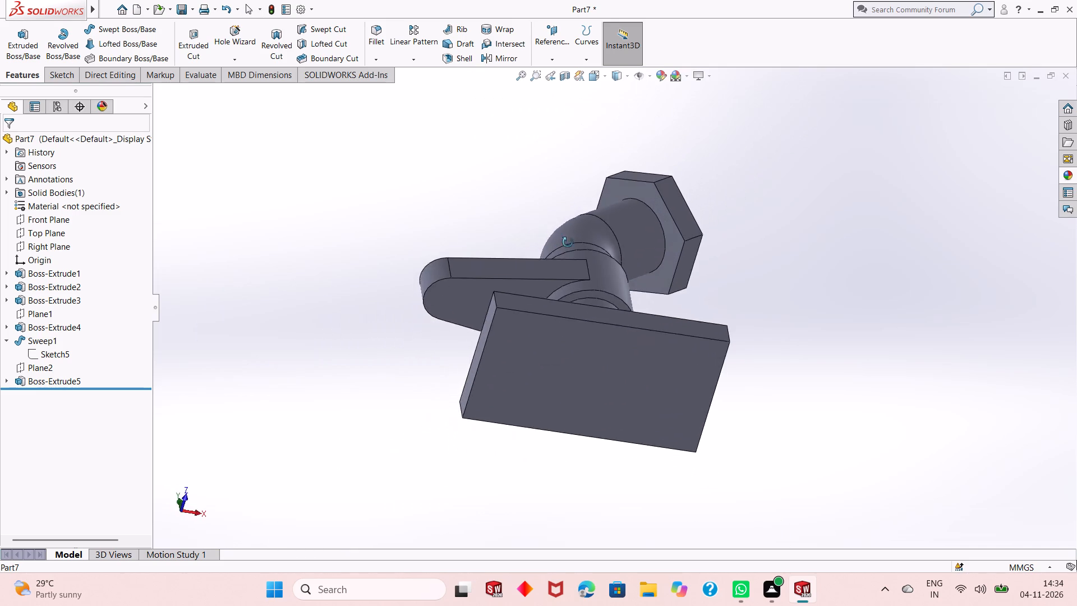
middle_drag(568, 242, 542, 404)
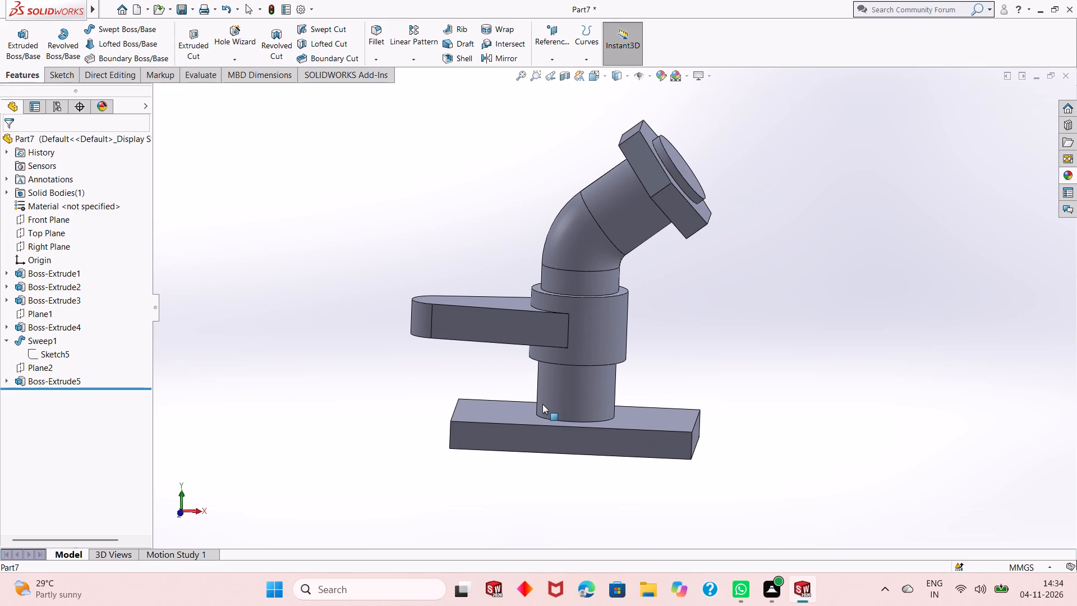
click(686, 163)
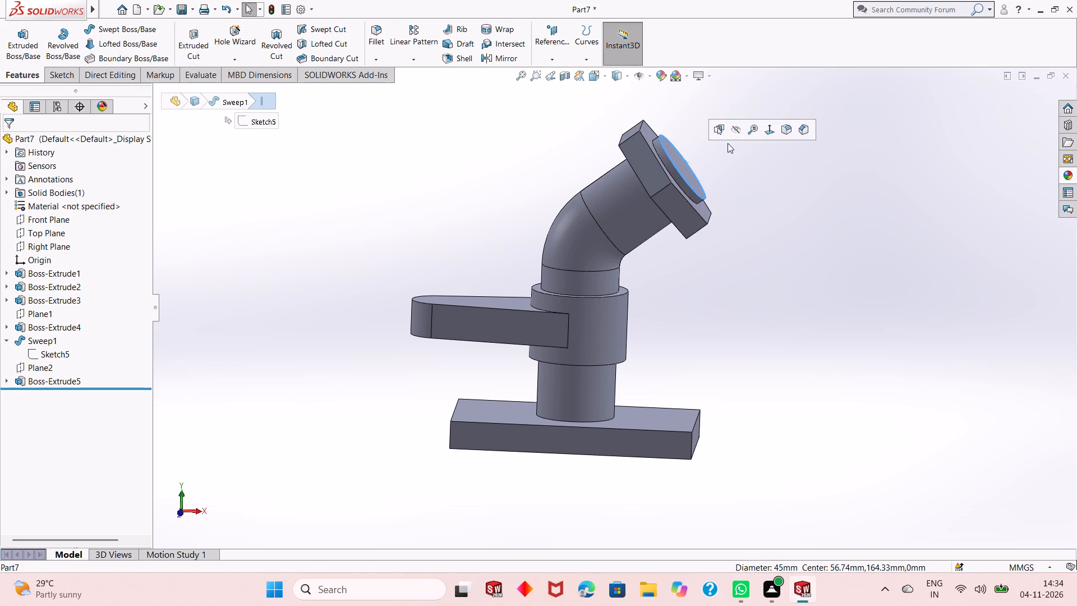
click(728, 154)
middle_drag(700, 164, 693, 212)
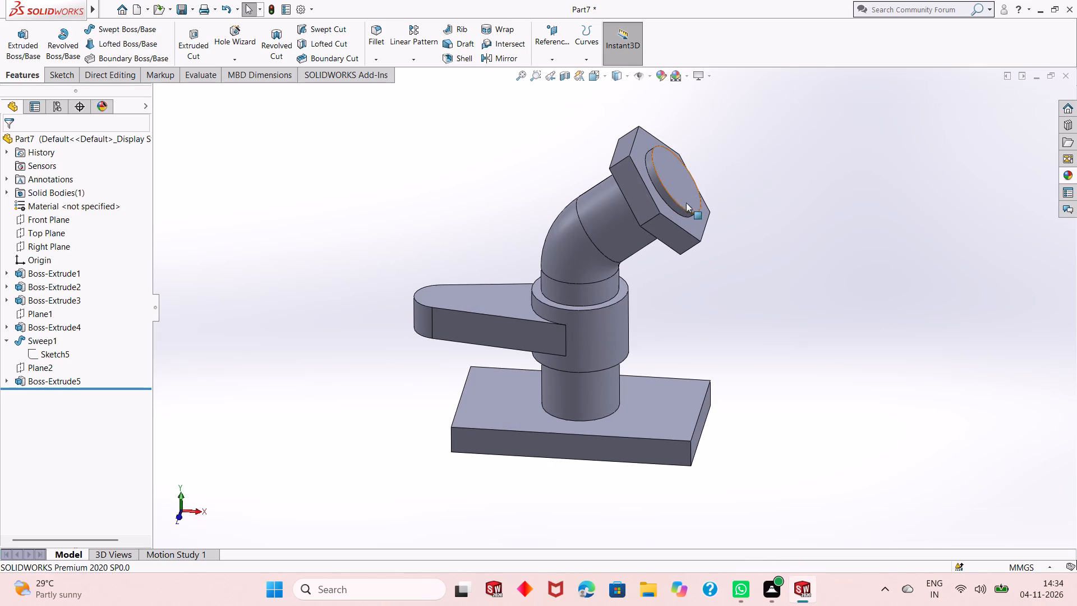
scroll(619, 350, up, 1)
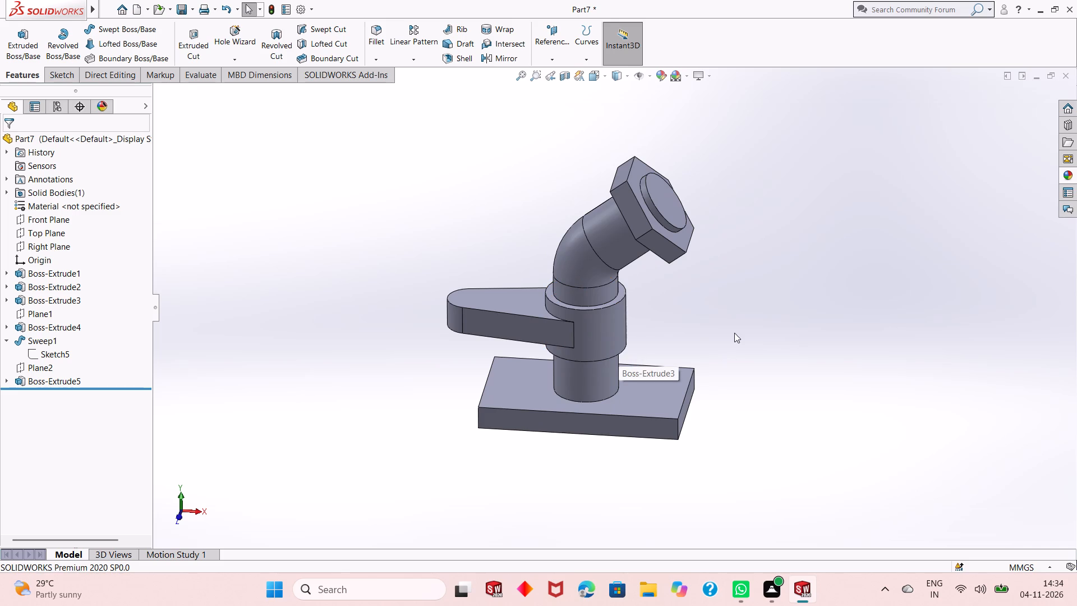
middle_drag(734, 333, 765, 242)
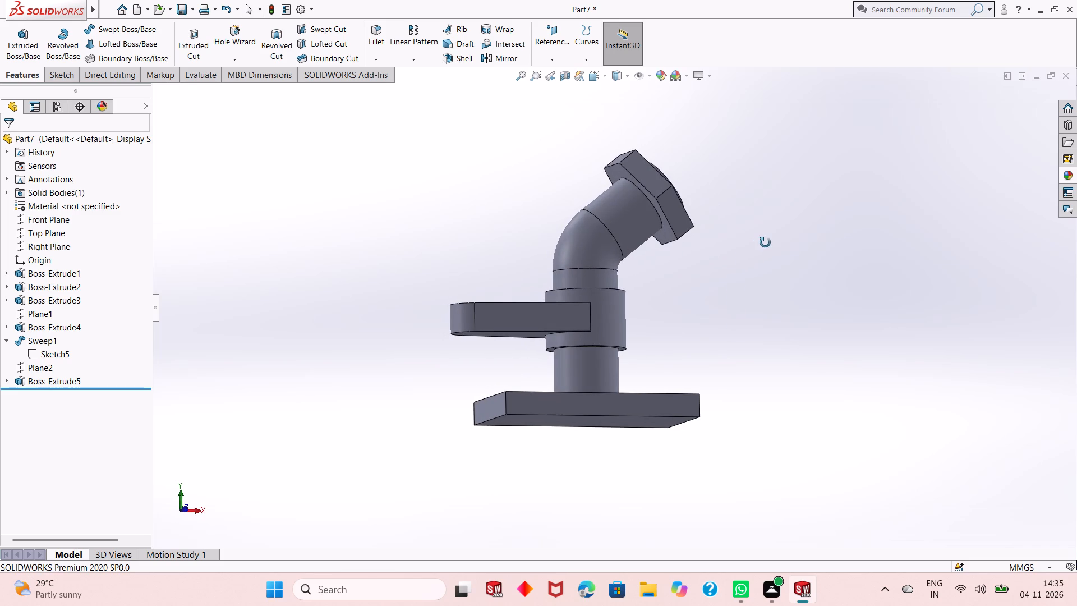
middle_drag(765, 242, 693, 283)
middle_drag(684, 284, 774, 305)
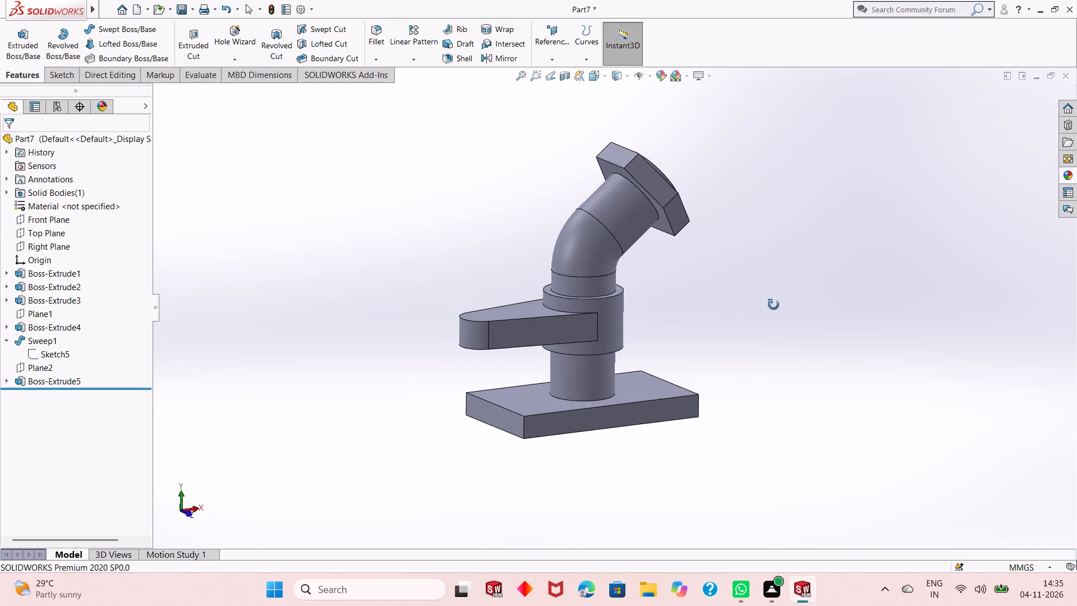
middle_drag(774, 305, 776, 325)
On the tapered side arm's top face, sketch a circle about 18 mm in diameter centred on the arm's rounded end.
click(485, 322)
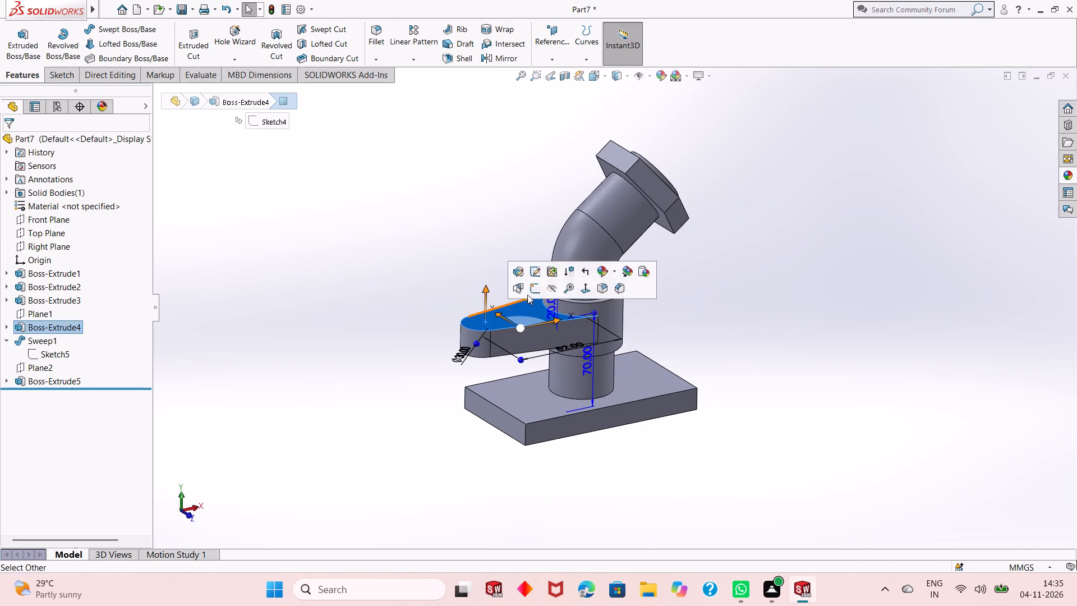
click(532, 291)
key(ctrl+8)
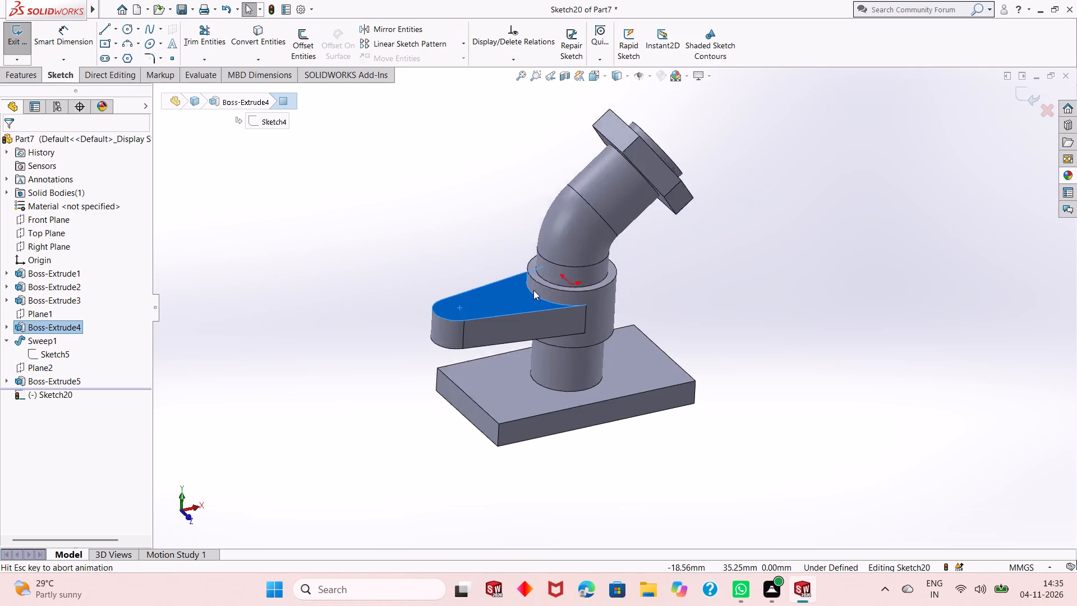
scroll(533, 290, up, 1)
click(354, 247)
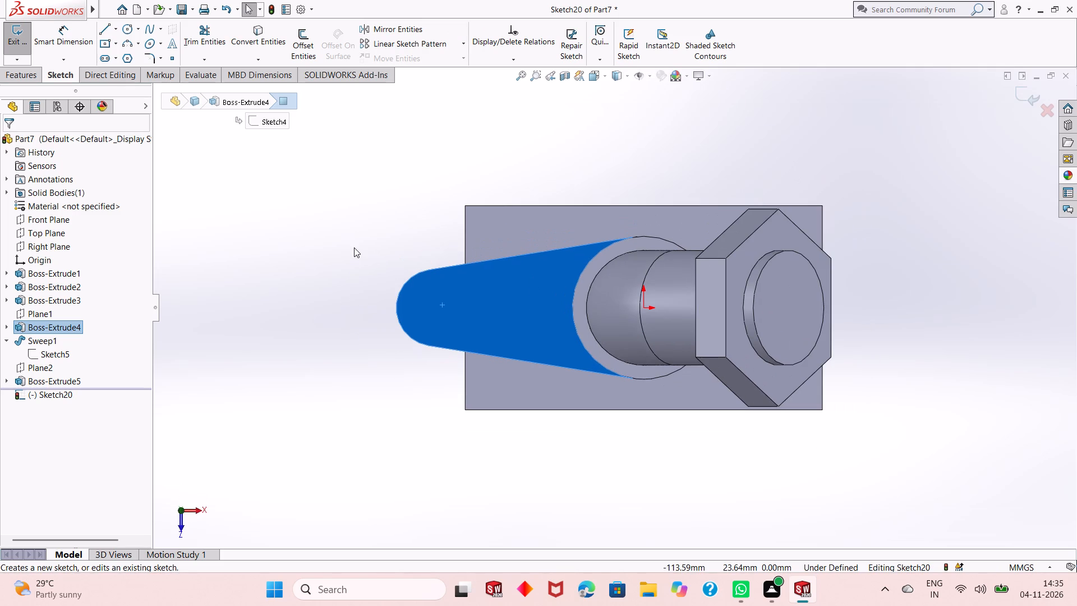
scroll(444, 304, down, 3)
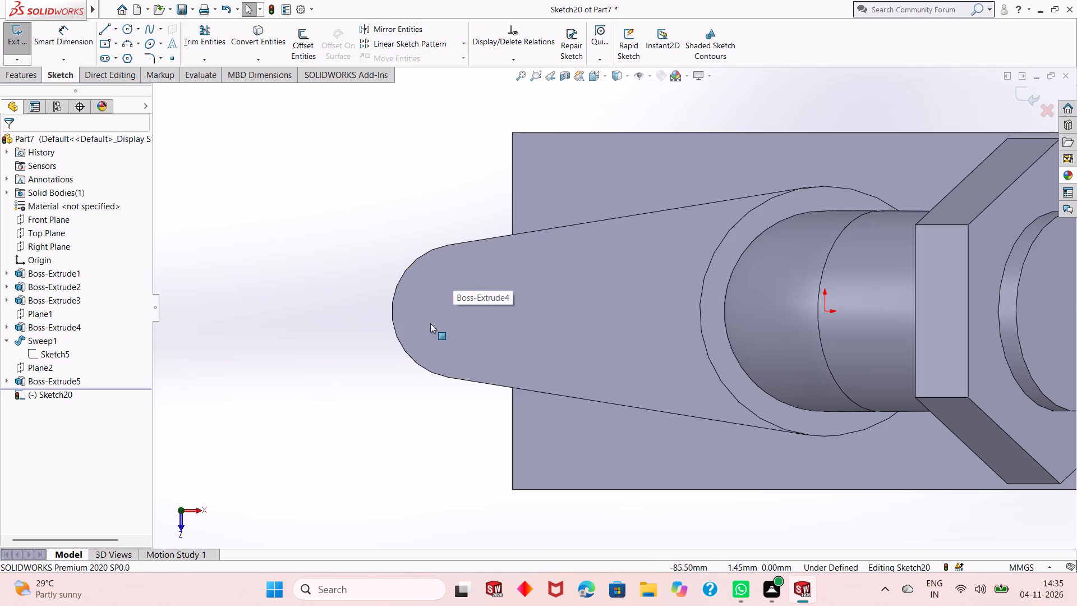
scroll(430, 323, up, 2)
click(127, 31)
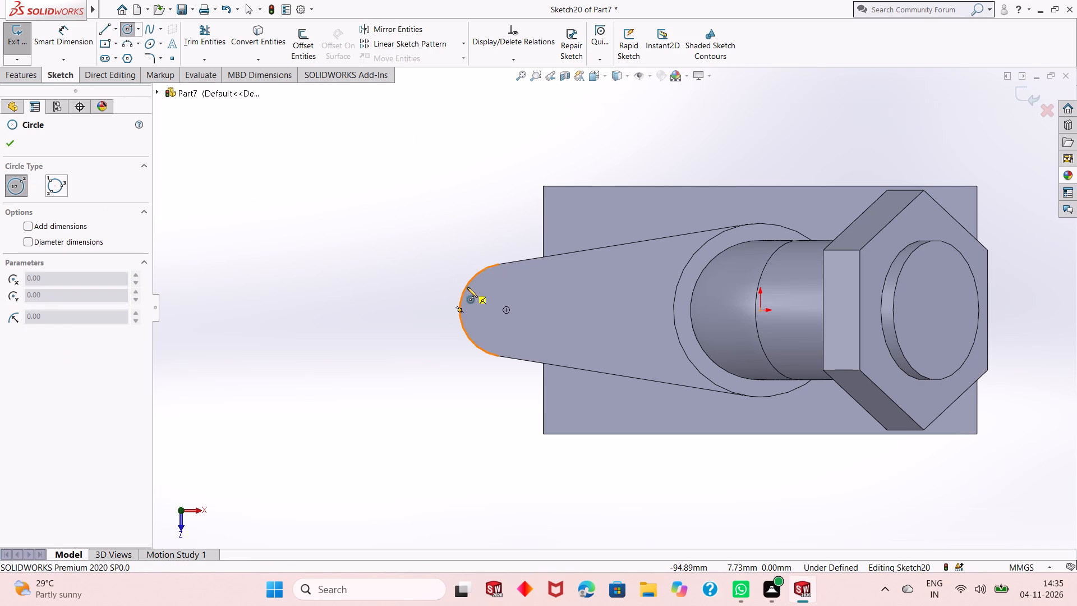
click(507, 309)
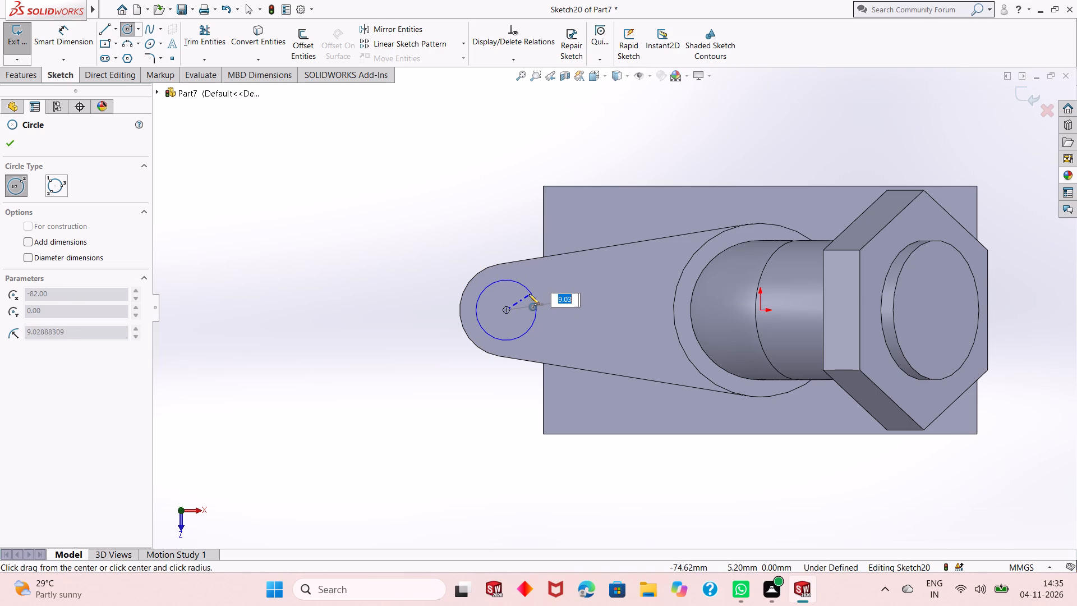
click(529, 294)
right_click(303, 180)
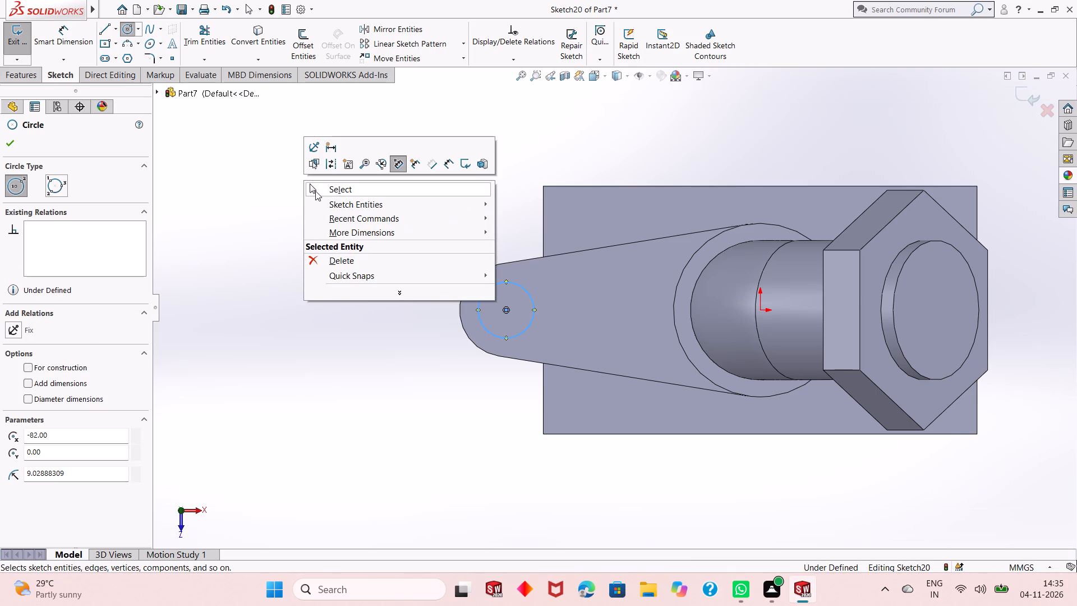
click(315, 191)
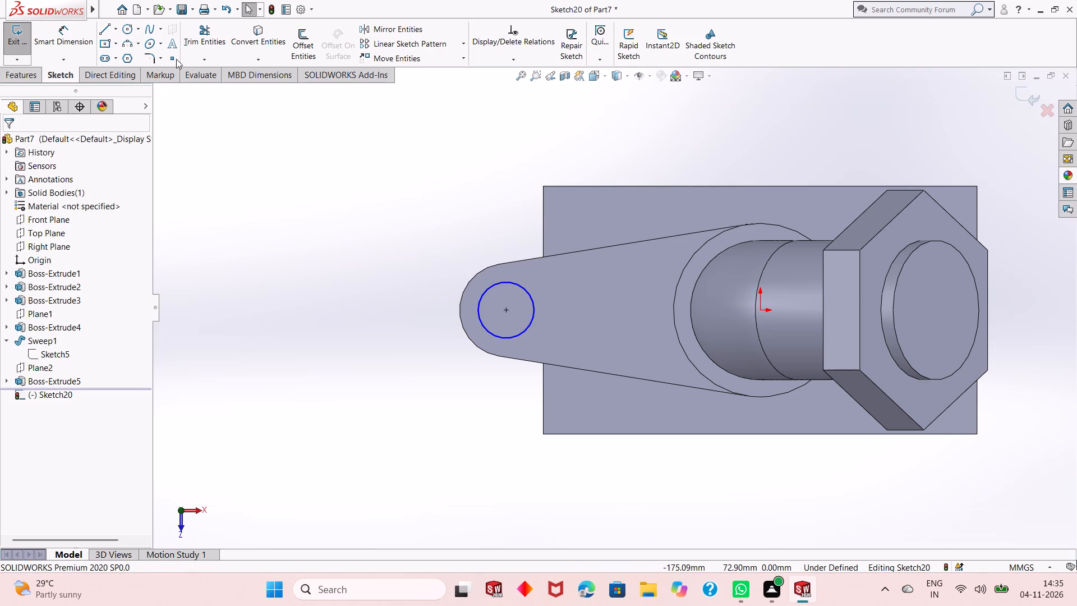
Dimension the circle at the arm's rounded end to a 24 mm diameter.
click(68, 47)
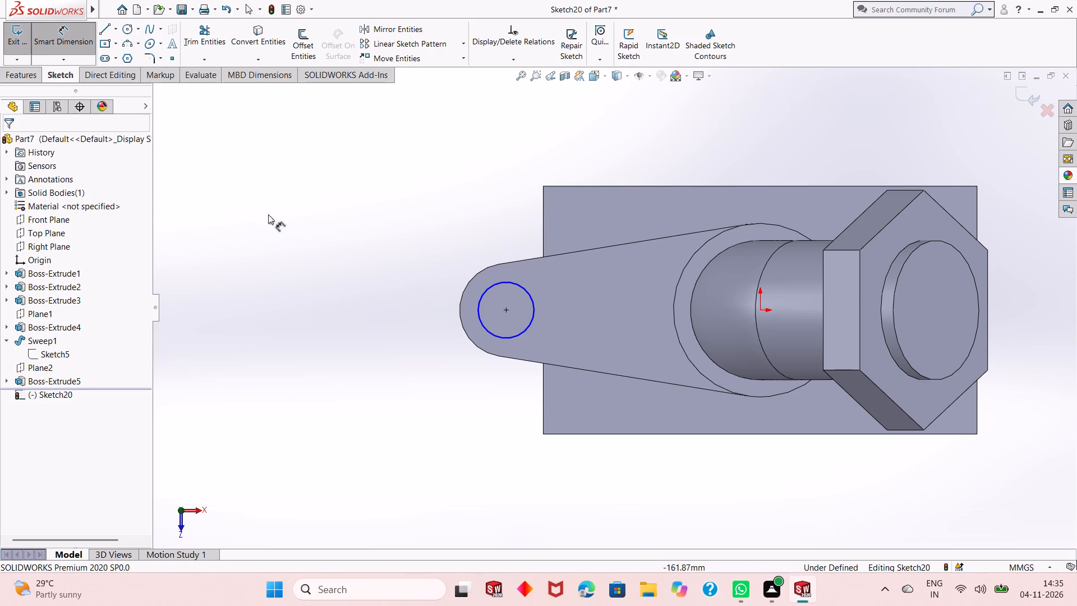
click(500, 339)
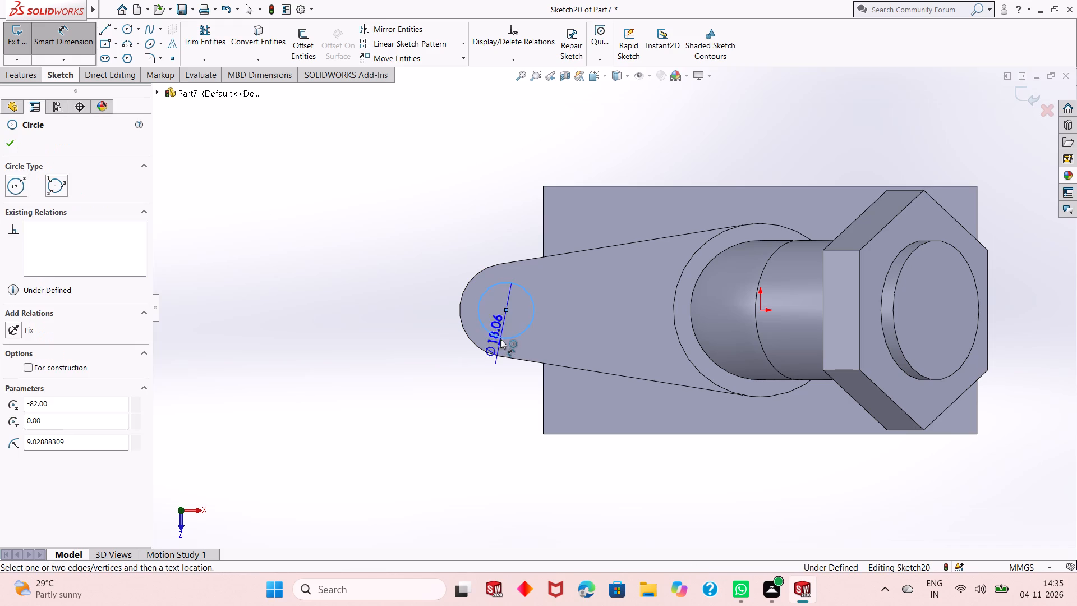
click(438, 376)
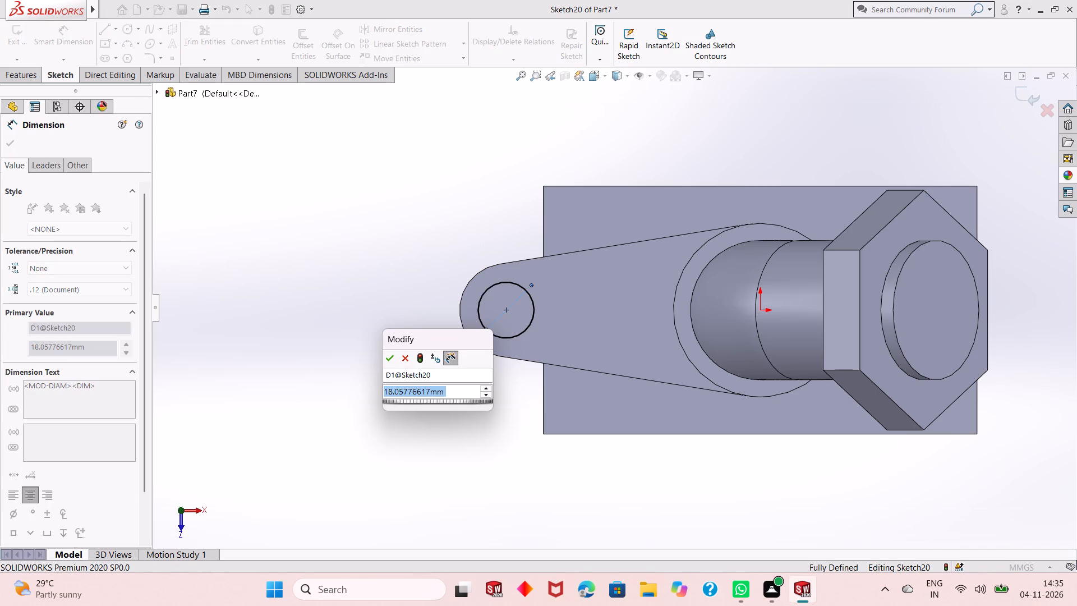
text(24)
key(Return)
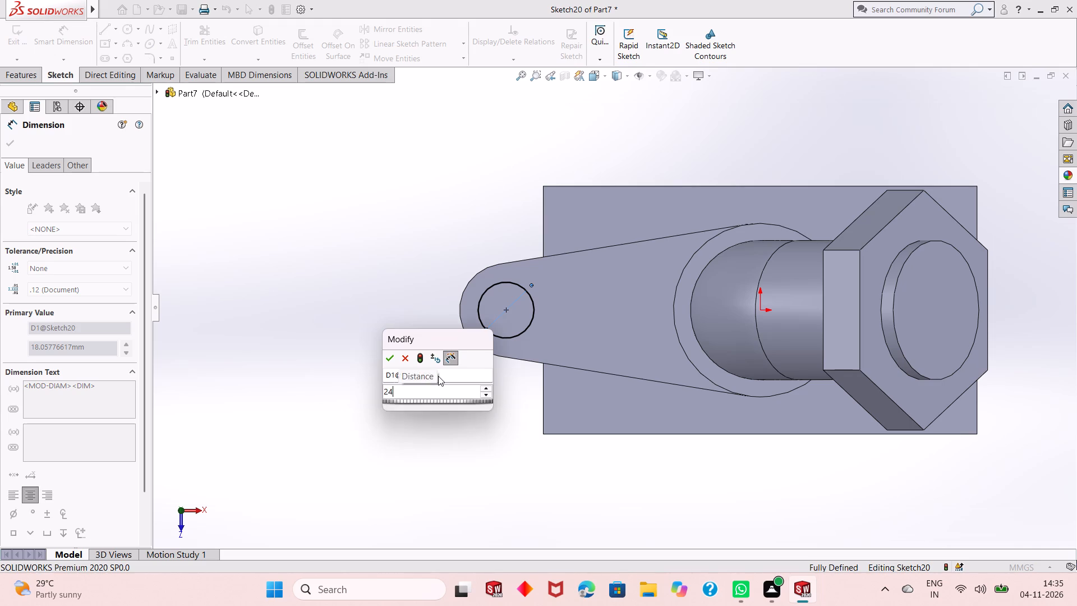
right_click(386, 233)
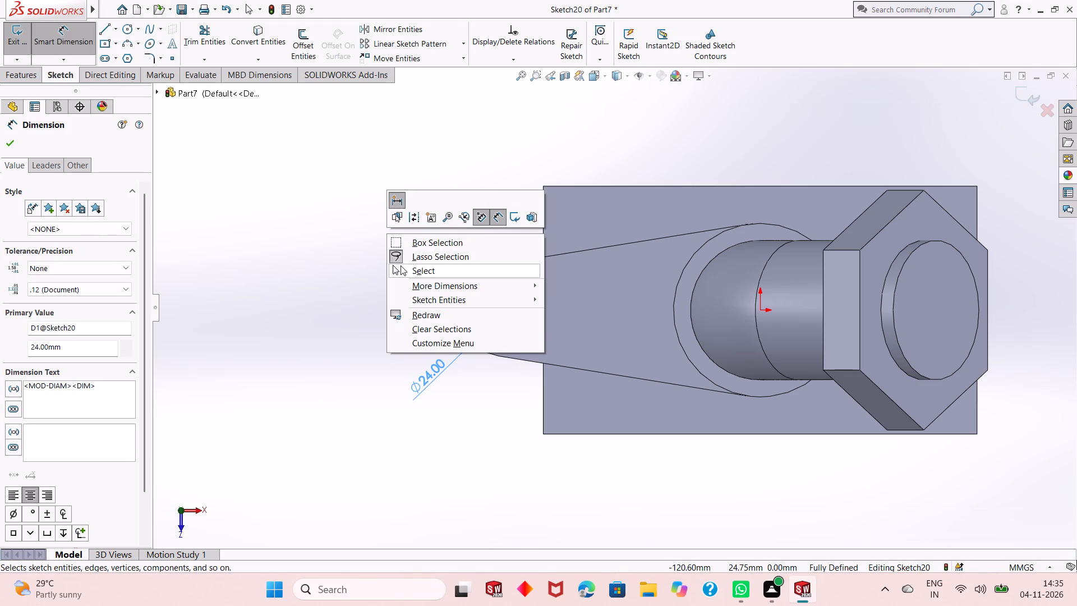
Extrude the 24 mm circle upward from the side arm's rounded end as a 16 mm blind boss.
click(403, 270)
click(6, 72)
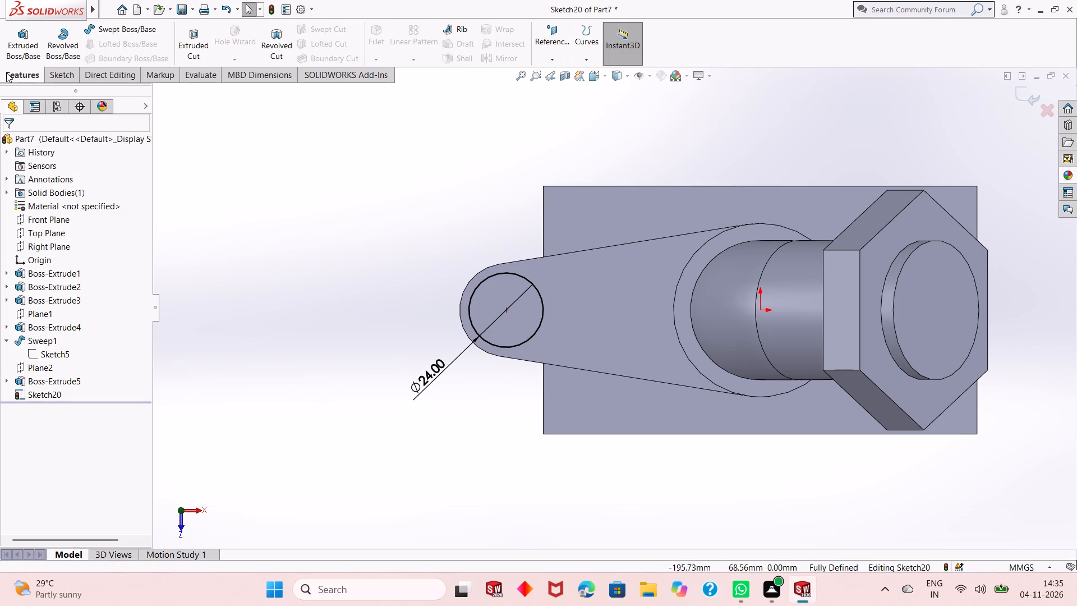
click(18, 48)
scroll(588, 391, up, 2)
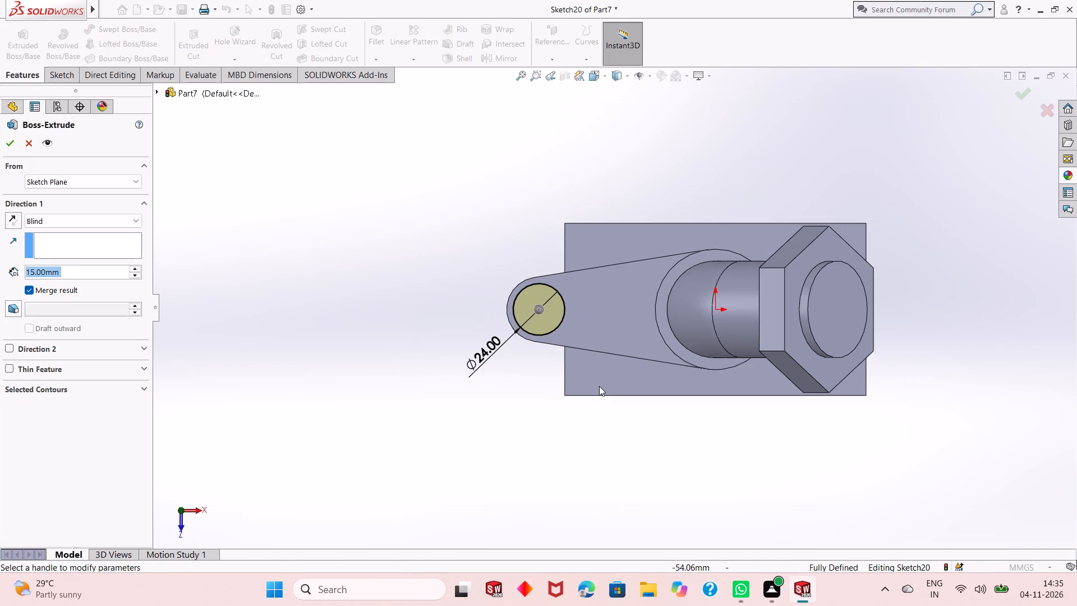
middle_drag(599, 386, 621, 219)
scroll(601, 242, down, 3)
scroll(570, 296, down, 1)
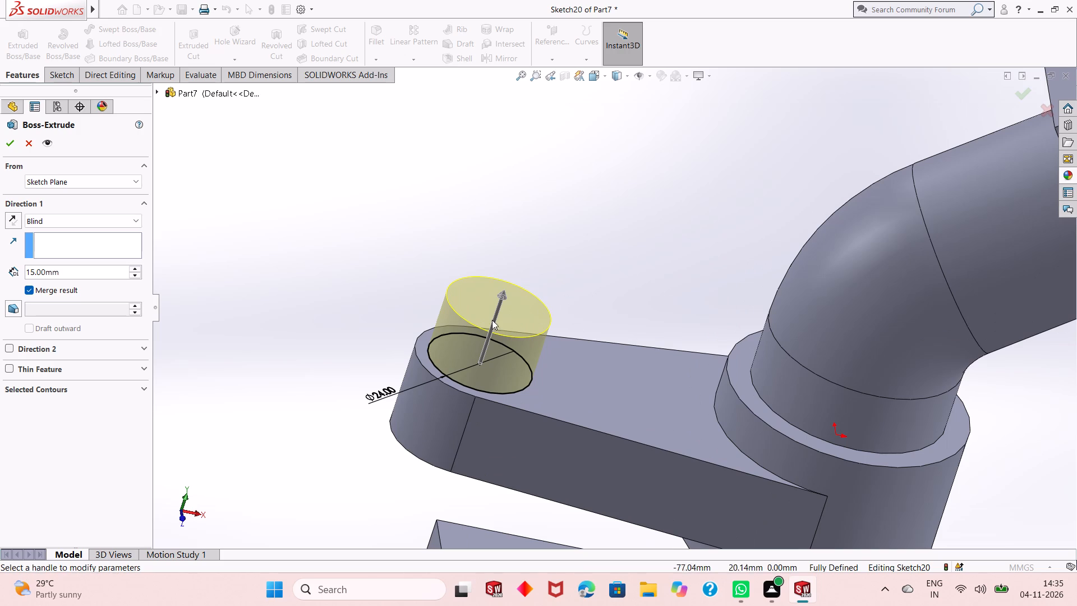
double_click(66, 268)
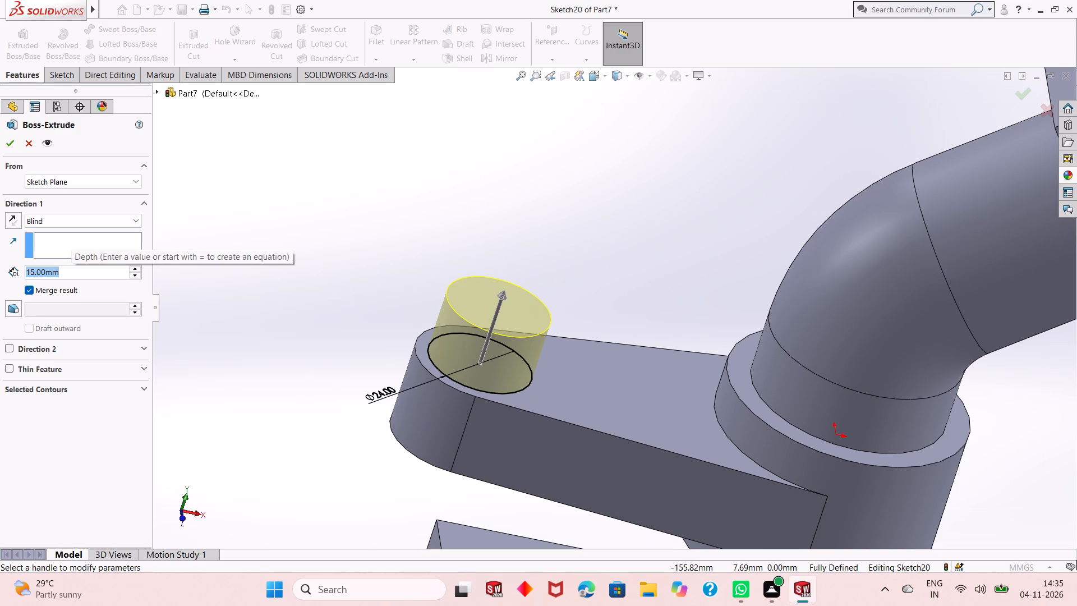
text(16)
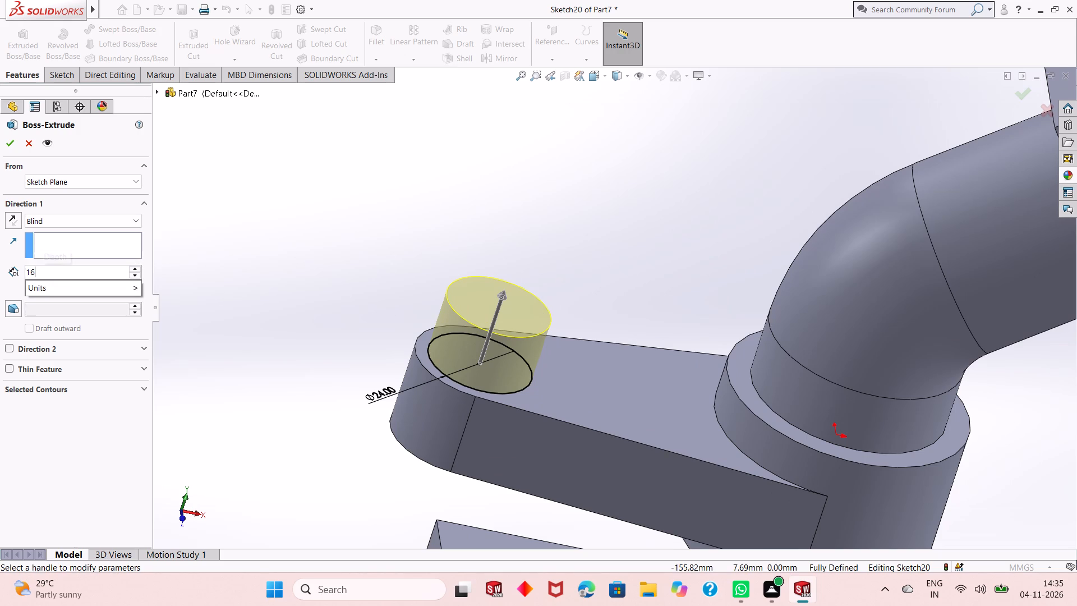
key(Return)
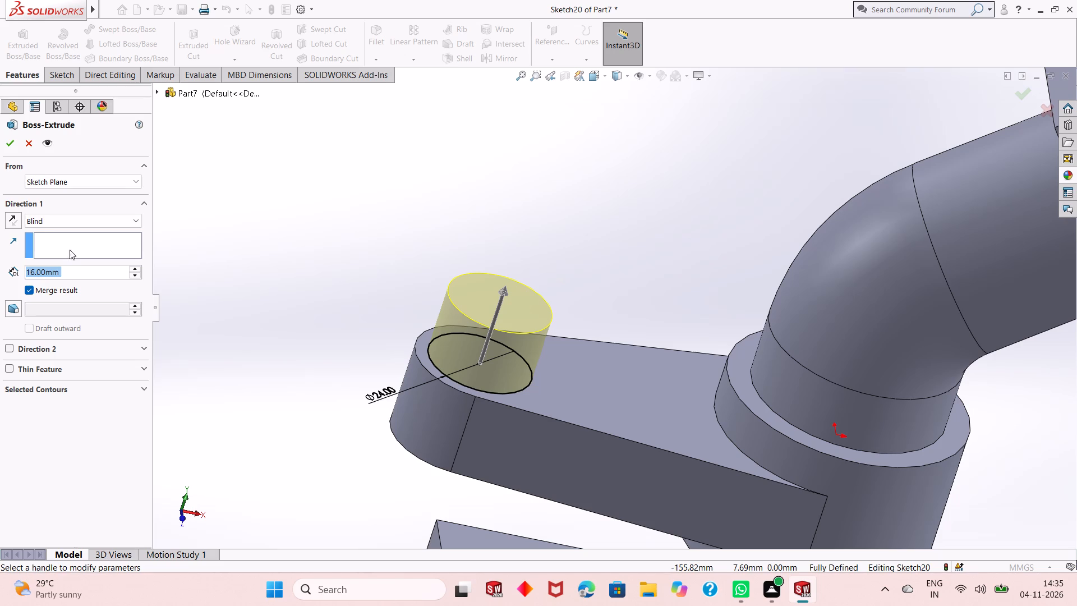
click(8, 141)
scroll(360, 286, up, 2)
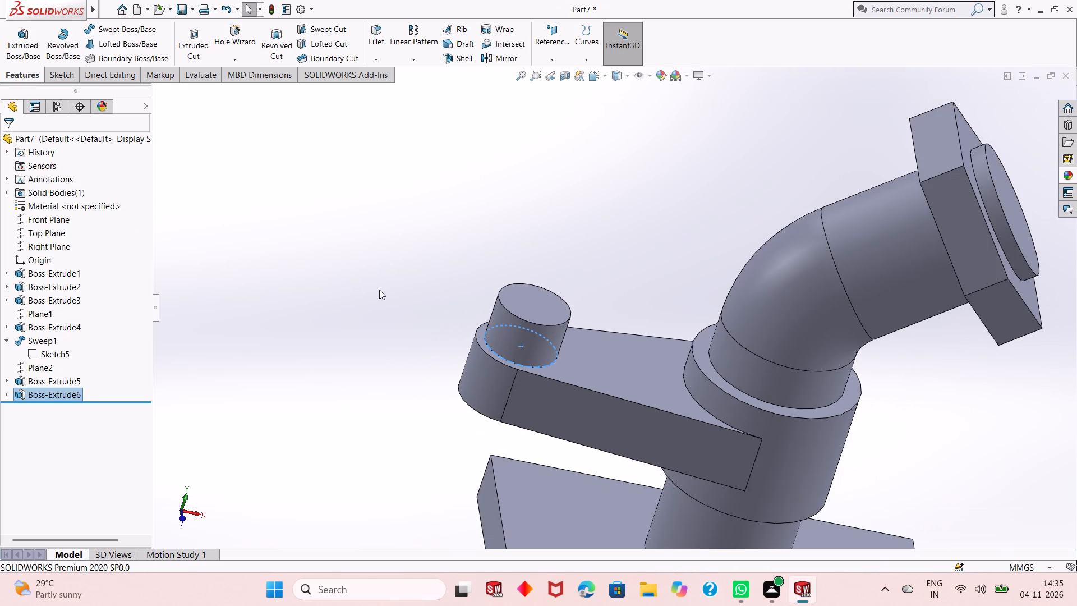
click(379, 290)
Examine the side arm with its cylindrical boss, the bent pipe and the base plate from several angles.
middle_drag(542, 388, 544, 408)
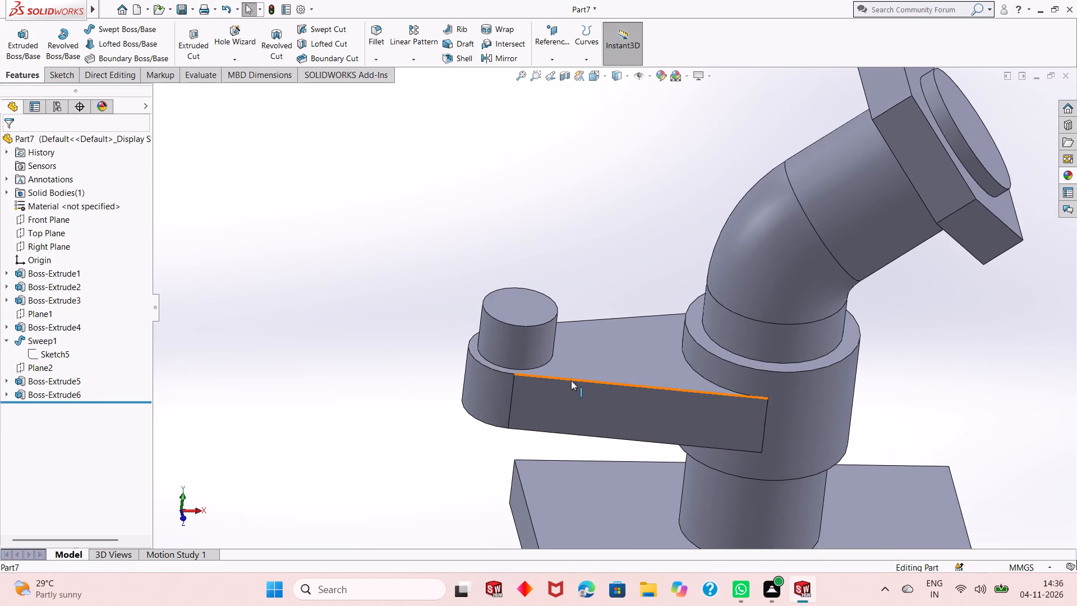
scroll(571, 380, down, 2)
middle_drag(581, 369, 572, 408)
scroll(568, 385, up, 1)
scroll(568, 353, down, 1)
scroll(560, 324, up, 4)
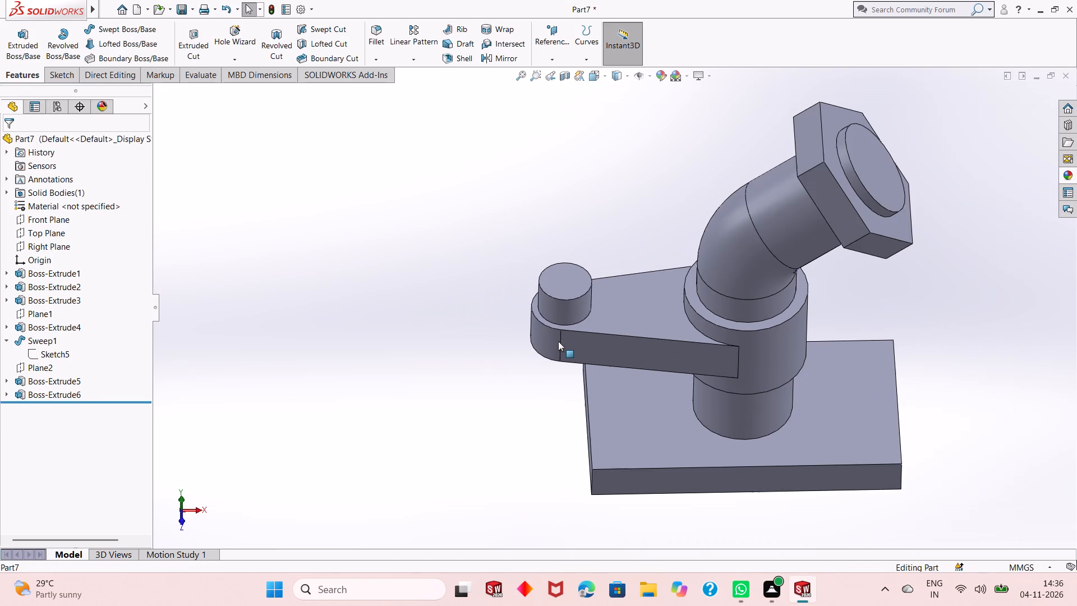
middle_drag(639, 324, 639, 224)
scroll(639, 213, up, 1)
scroll(639, 213, down, 3)
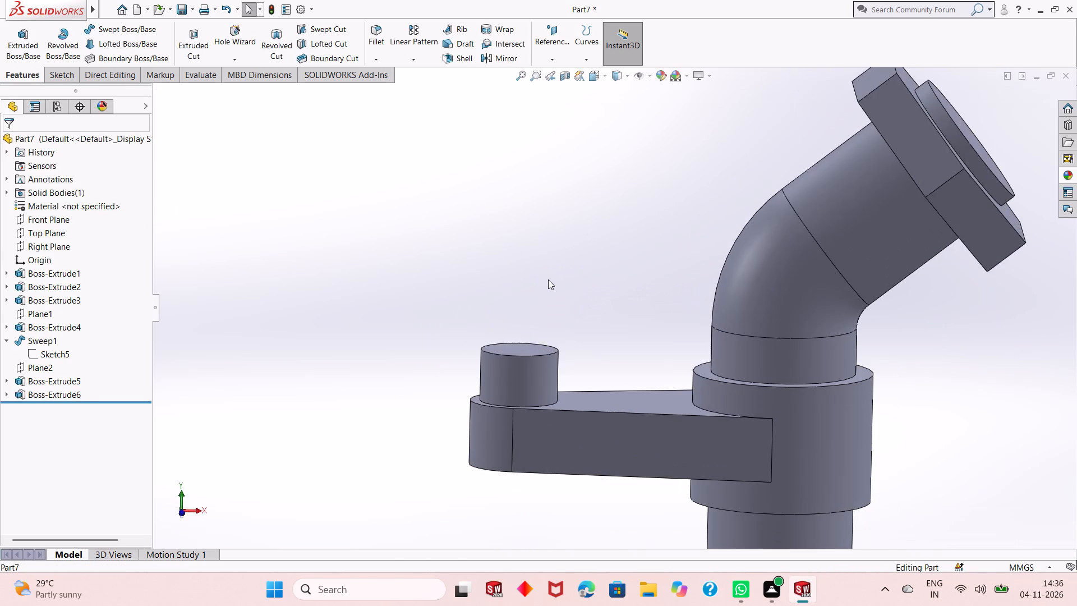
scroll(545, 282, up, 4)
middle_drag(687, 360, 648, 346)
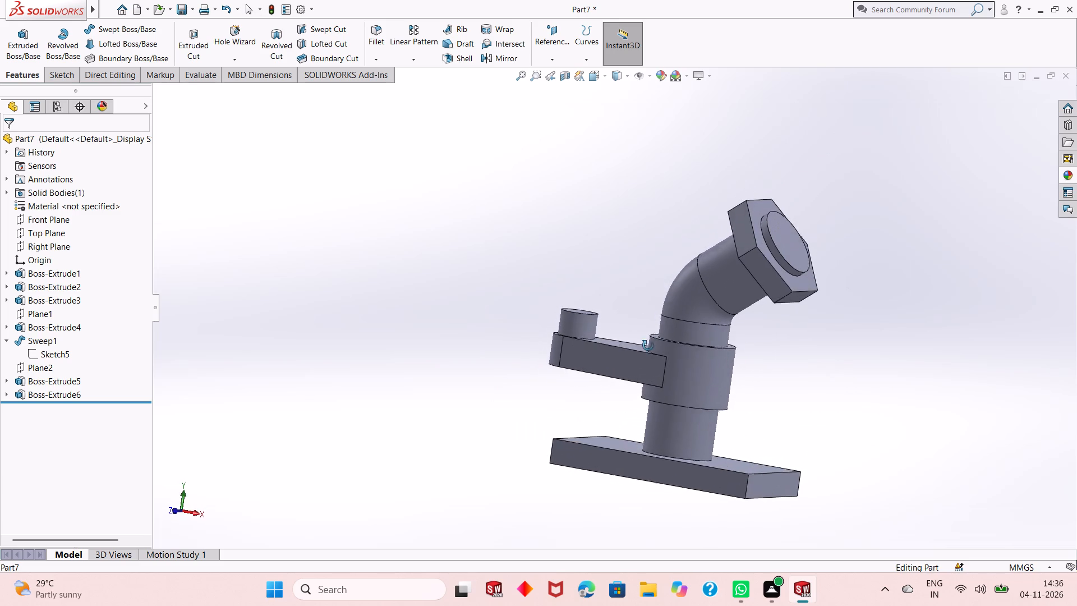
middle_drag(648, 346, 646, 352)
scroll(661, 347, down, 2)
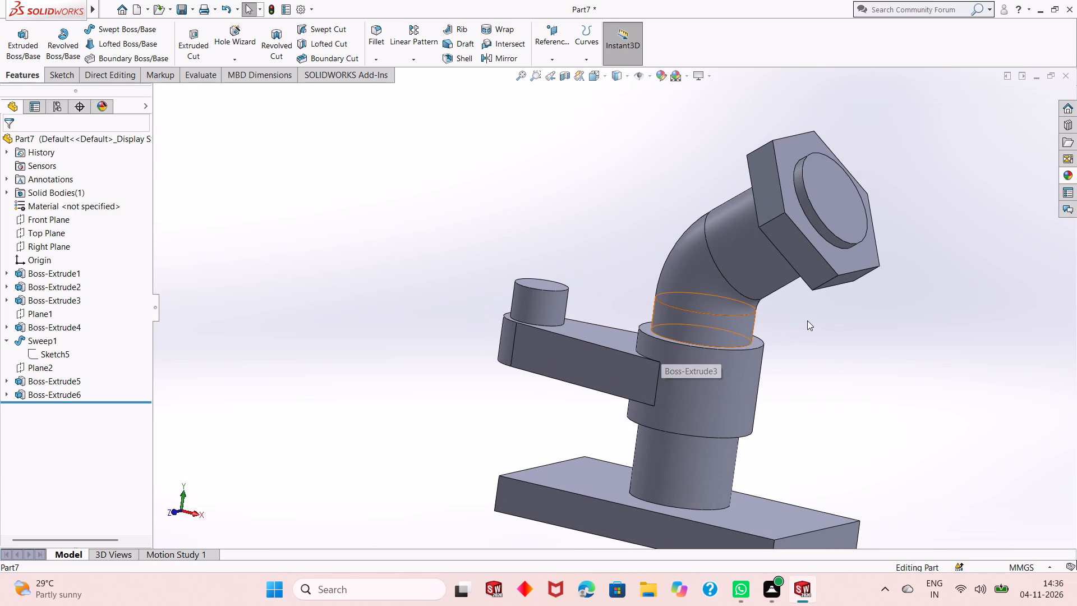
On the bent pipe's round end face beyond the hexagonal flange, sketch a concentric circle about 25 mm in diameter.
click(829, 209)
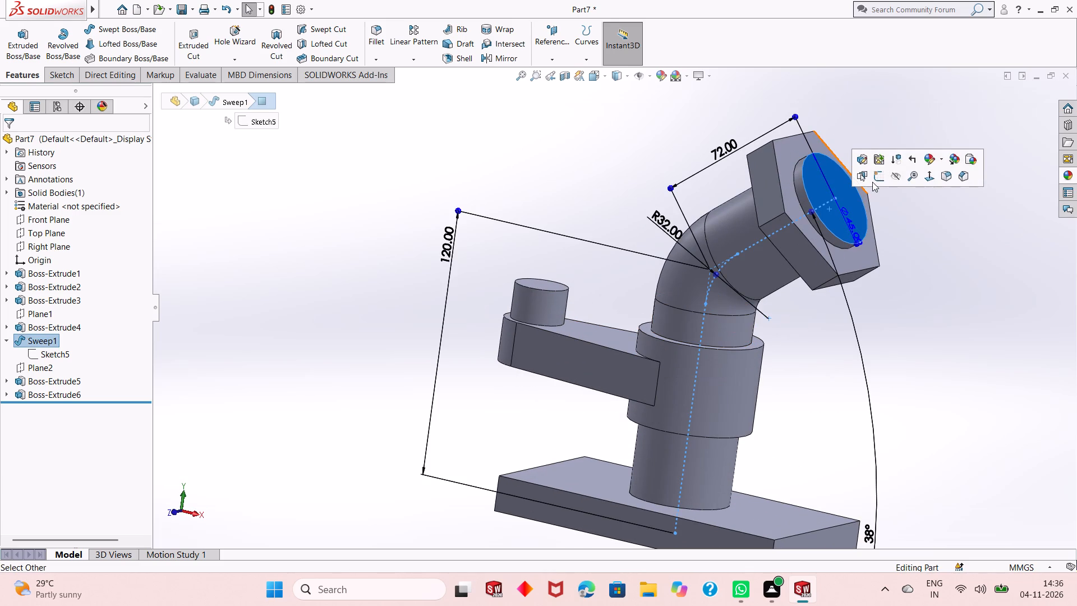
click(879, 182)
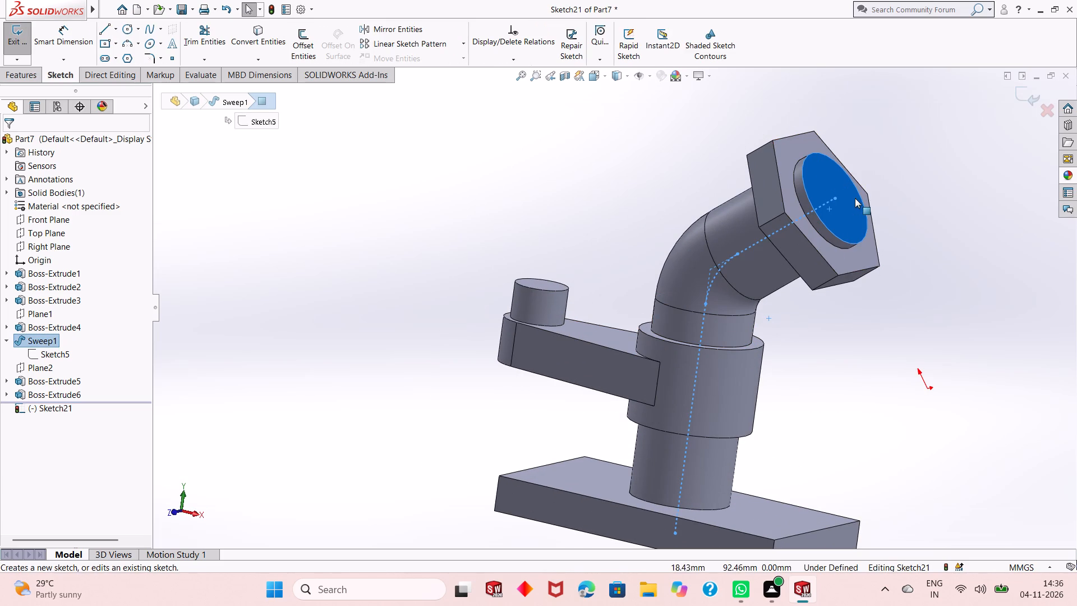
key(ctrl+8)
click(853, 198)
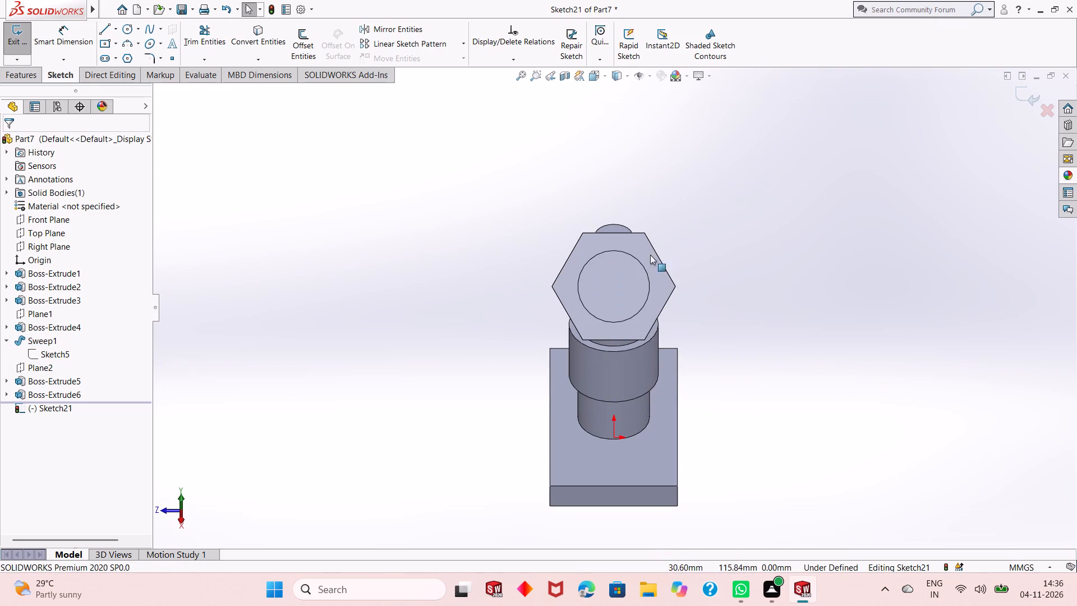
scroll(618, 278, down, 2)
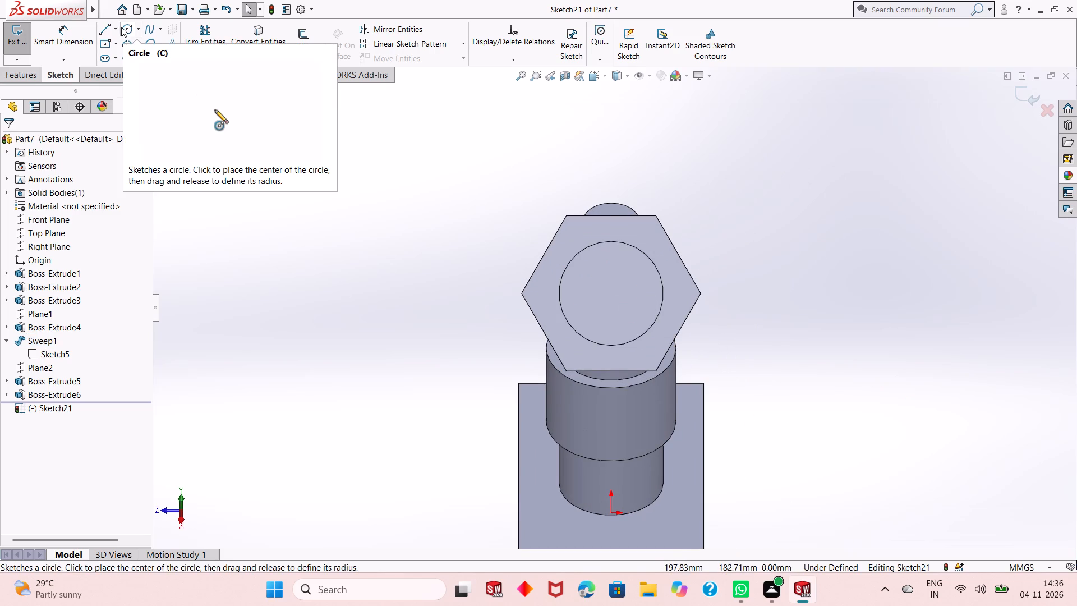
click(123, 32)
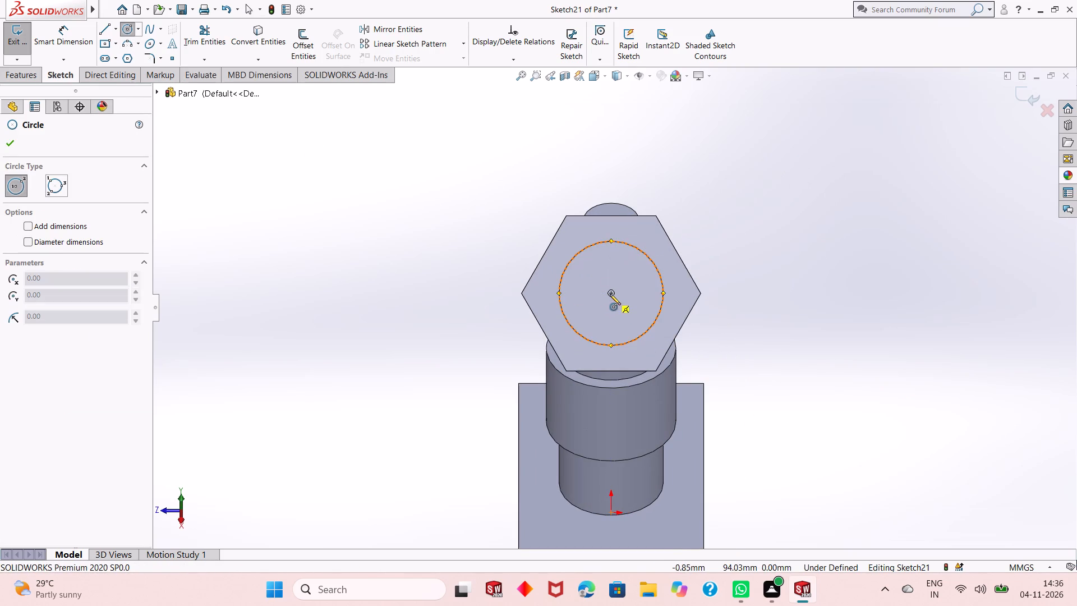
click(610, 292)
click(622, 267)
right_click(334, 226)
click(365, 233)
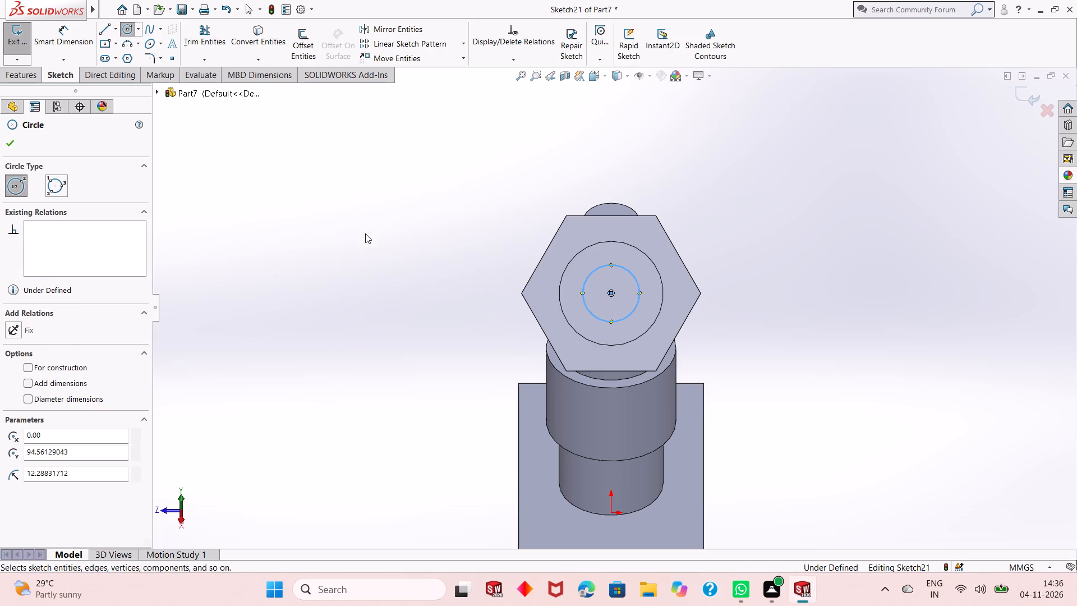
Dimension the circle on the pipe's end face to a 35 mm diameter.
click(78, 40)
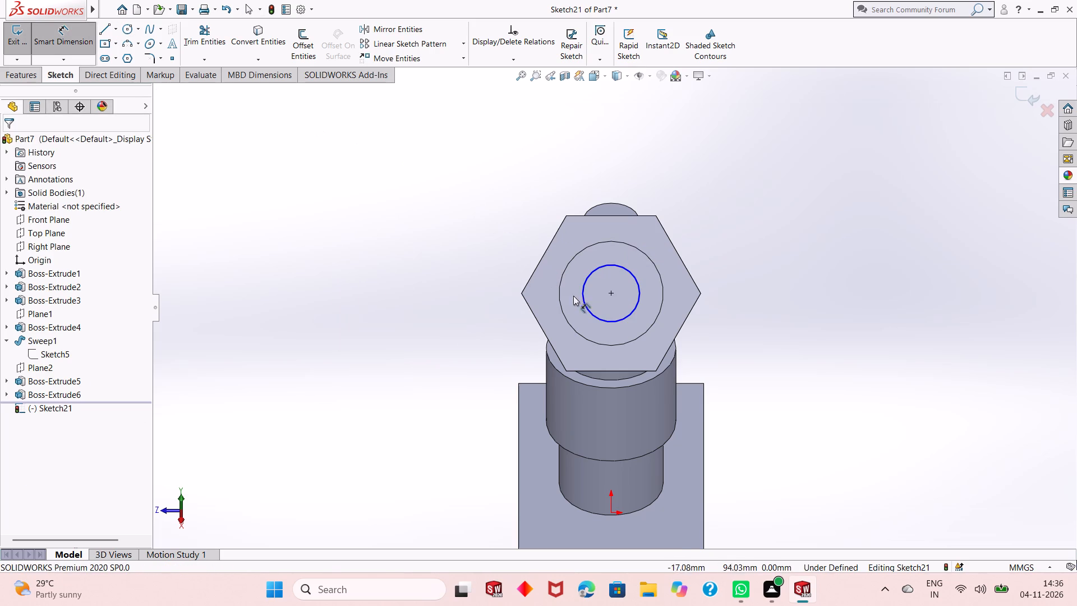
click(586, 299)
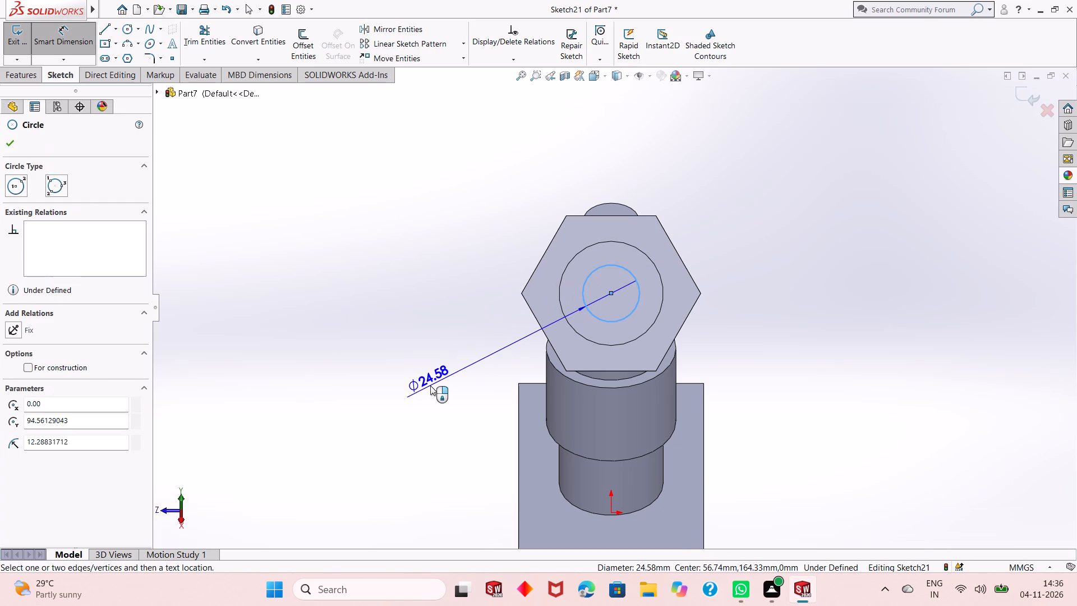
click(430, 385)
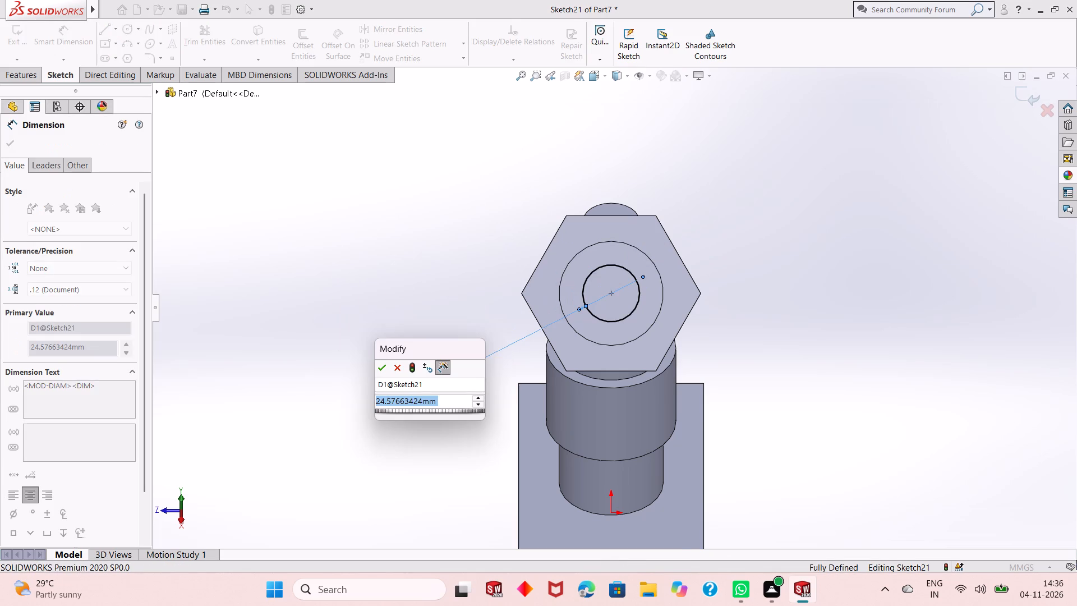
text(35)
key(Return)
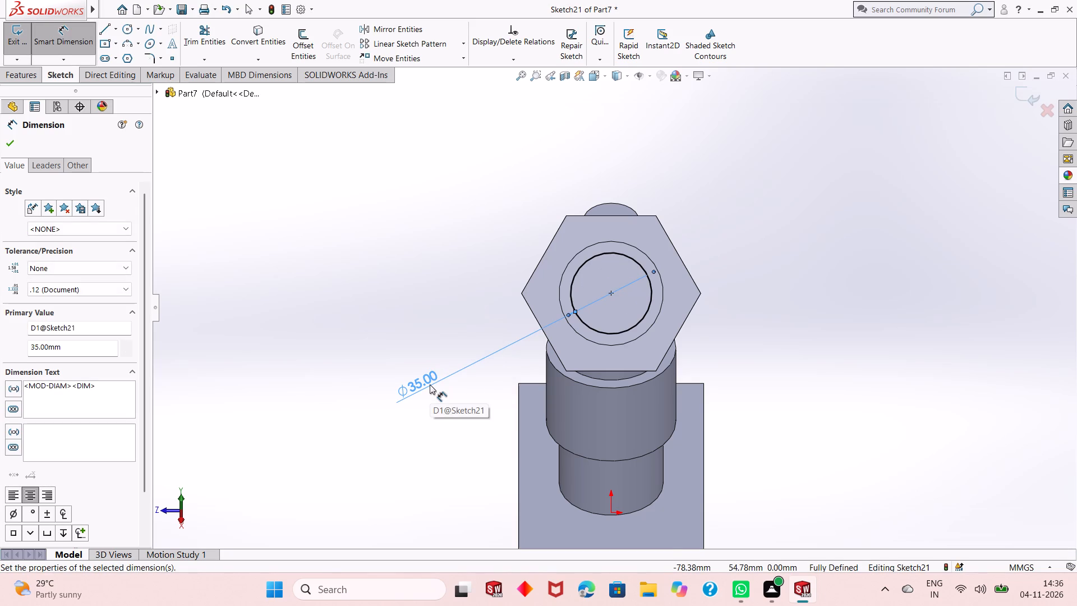
right_click(388, 214)
click(398, 248)
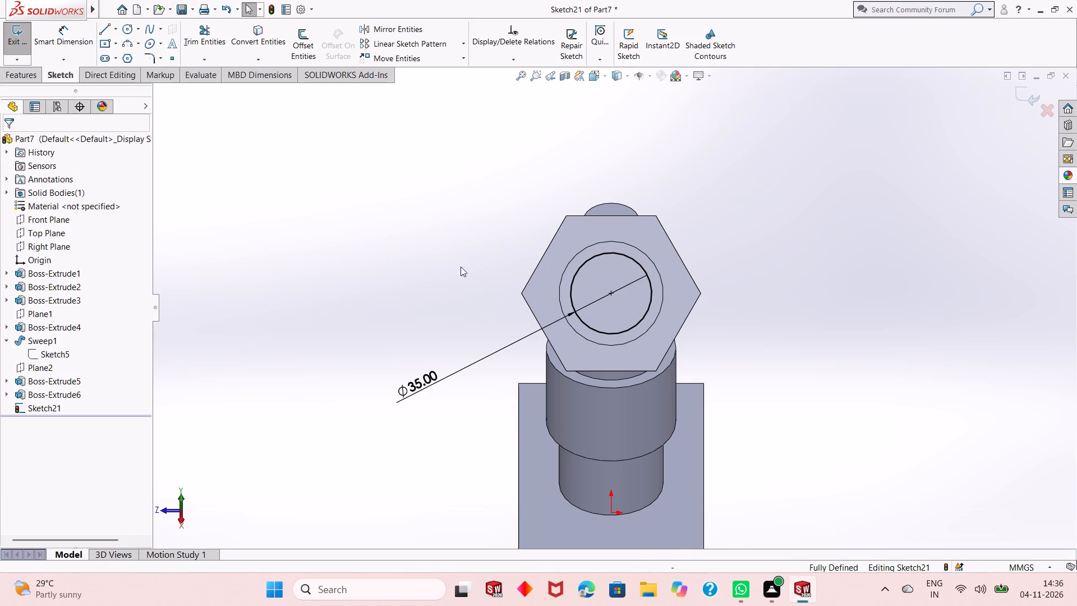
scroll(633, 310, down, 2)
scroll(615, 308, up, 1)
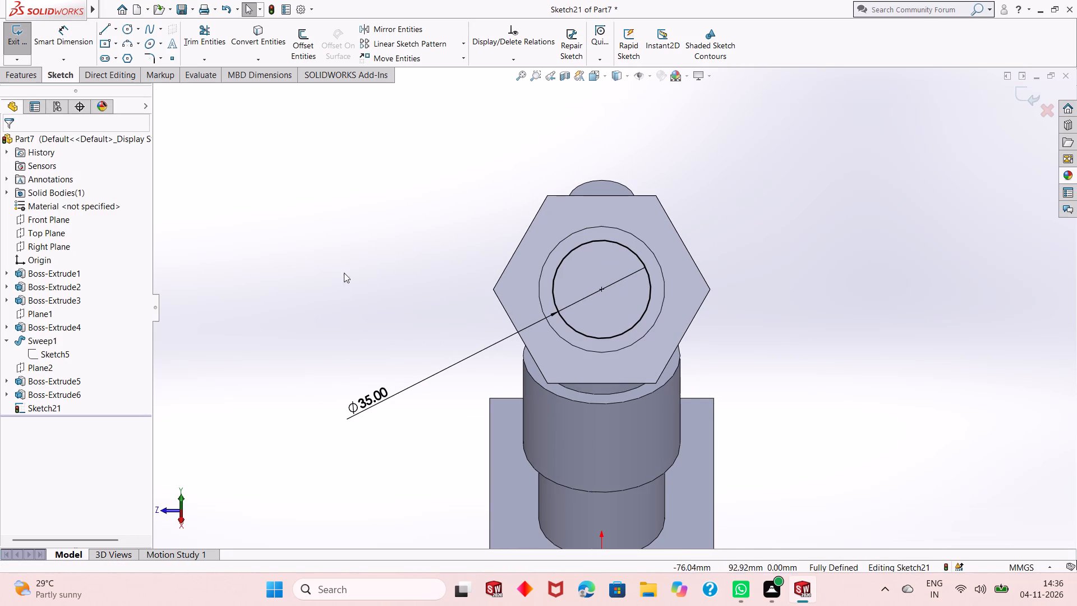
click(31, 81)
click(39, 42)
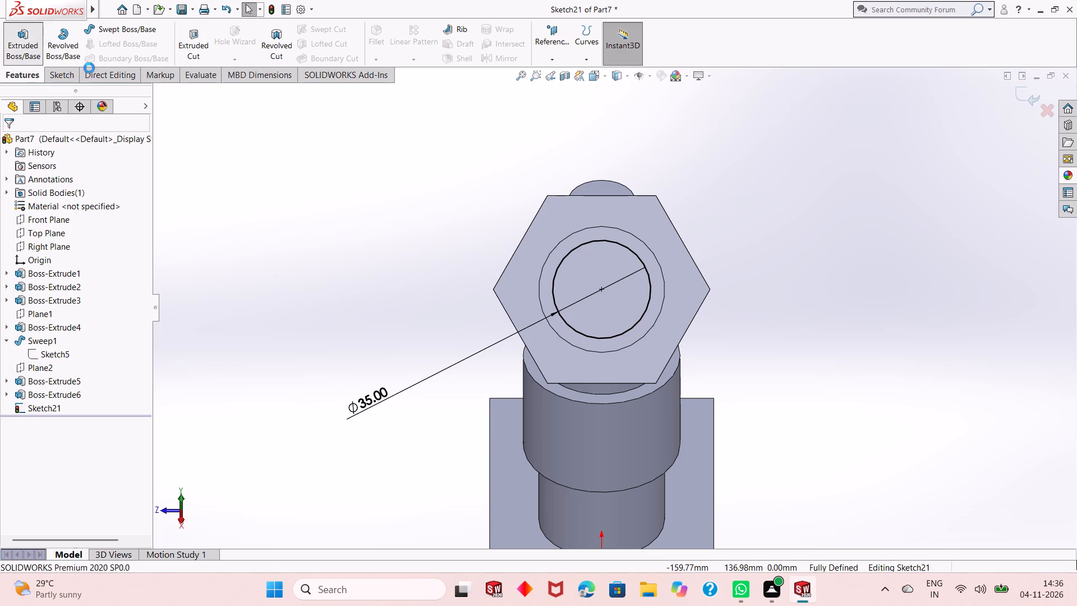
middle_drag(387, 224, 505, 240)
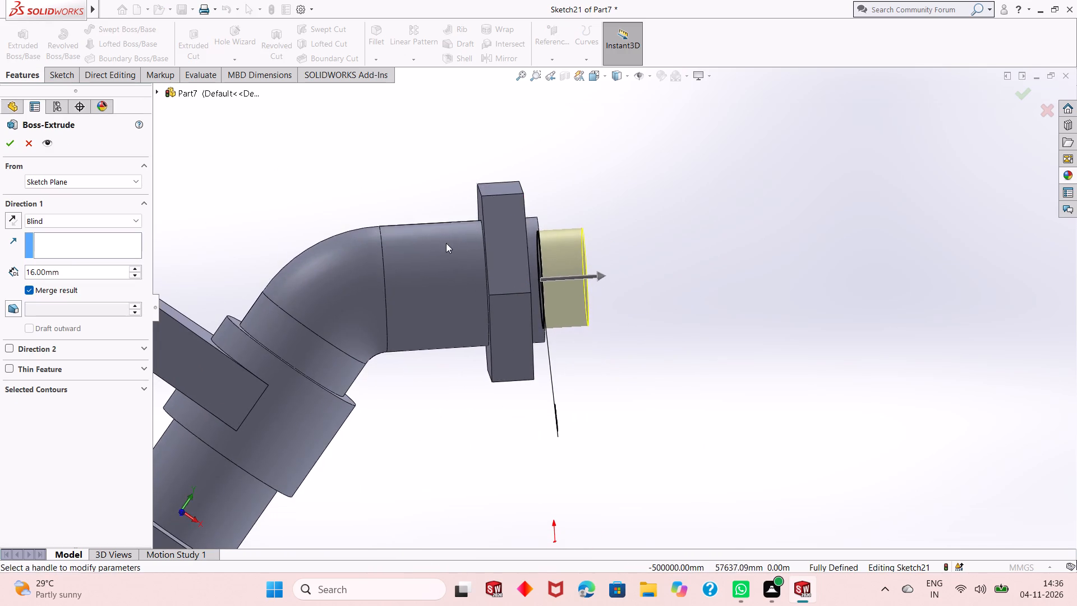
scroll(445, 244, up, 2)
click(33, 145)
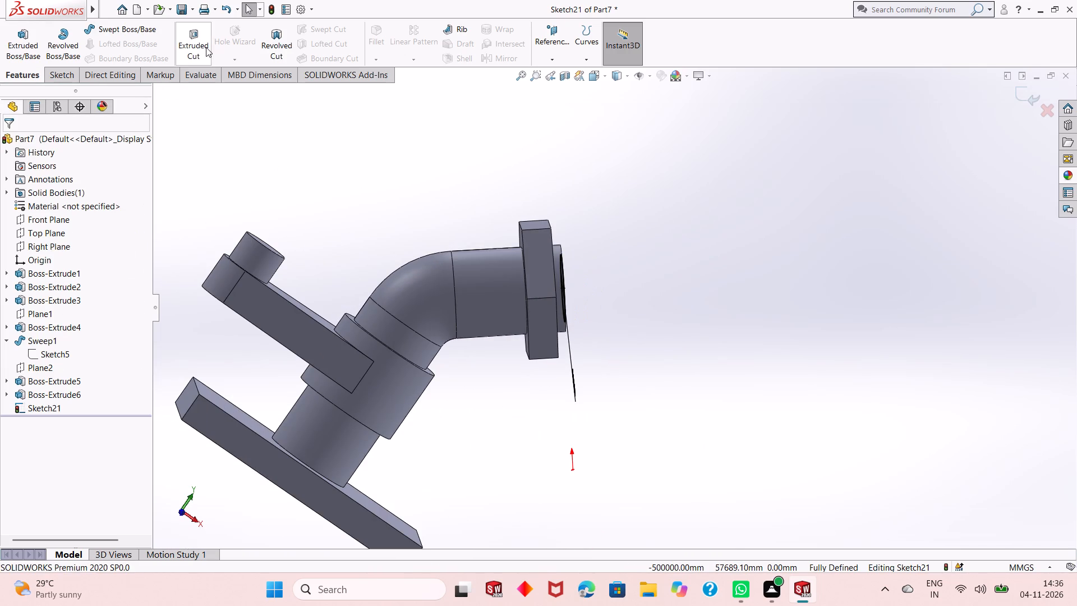
Cut the 35 mm circle 20 mm deep into the pipe's flanged end as a blind extruded cut.
click(206, 47)
middle_drag(588, 364, 591, 333)
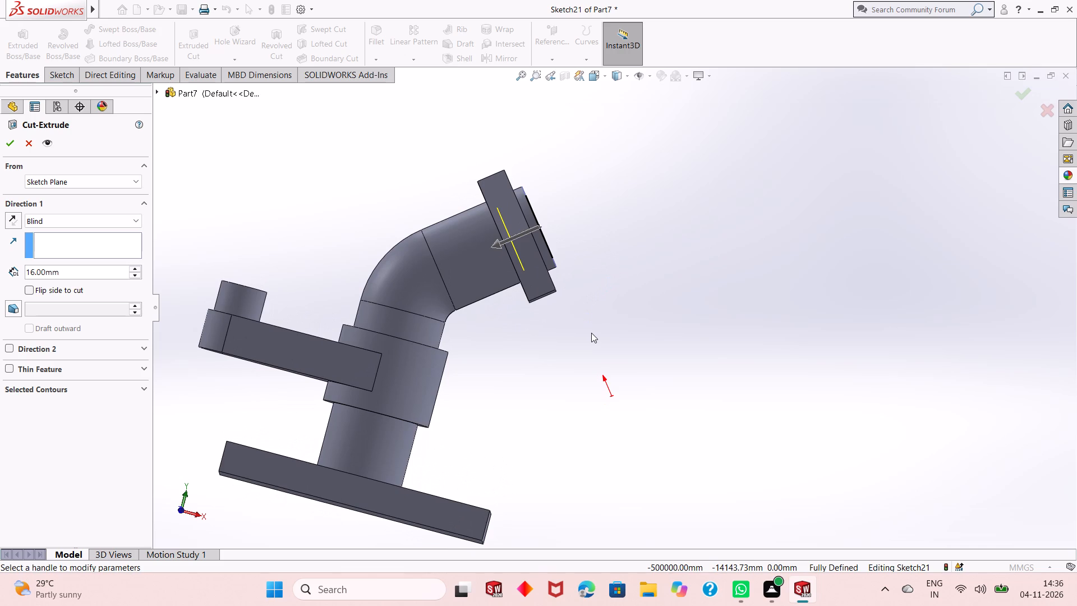
scroll(591, 333, down, 1)
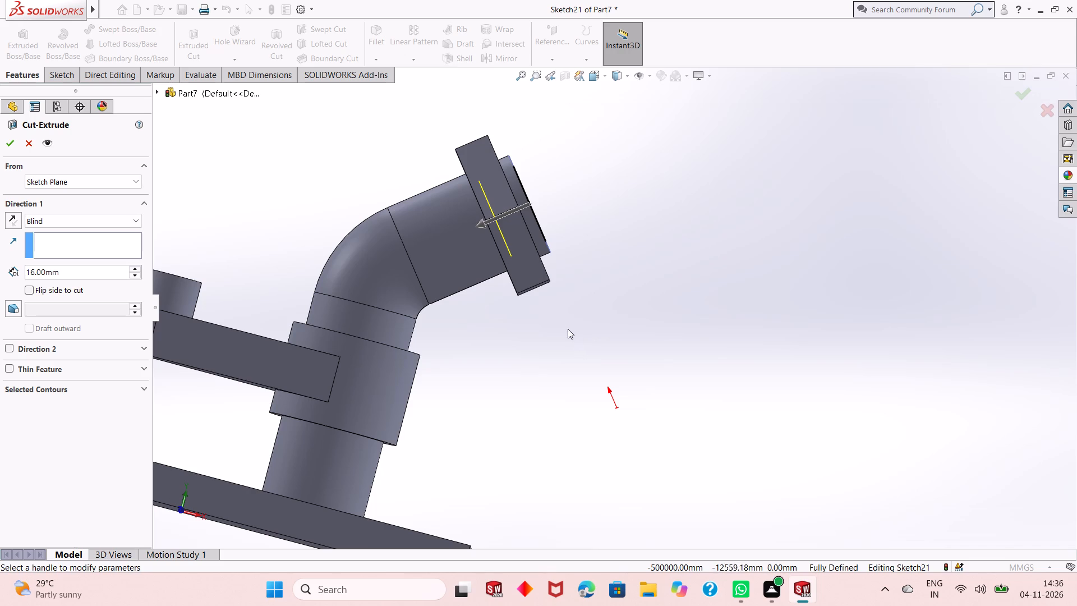
double_click(90, 274)
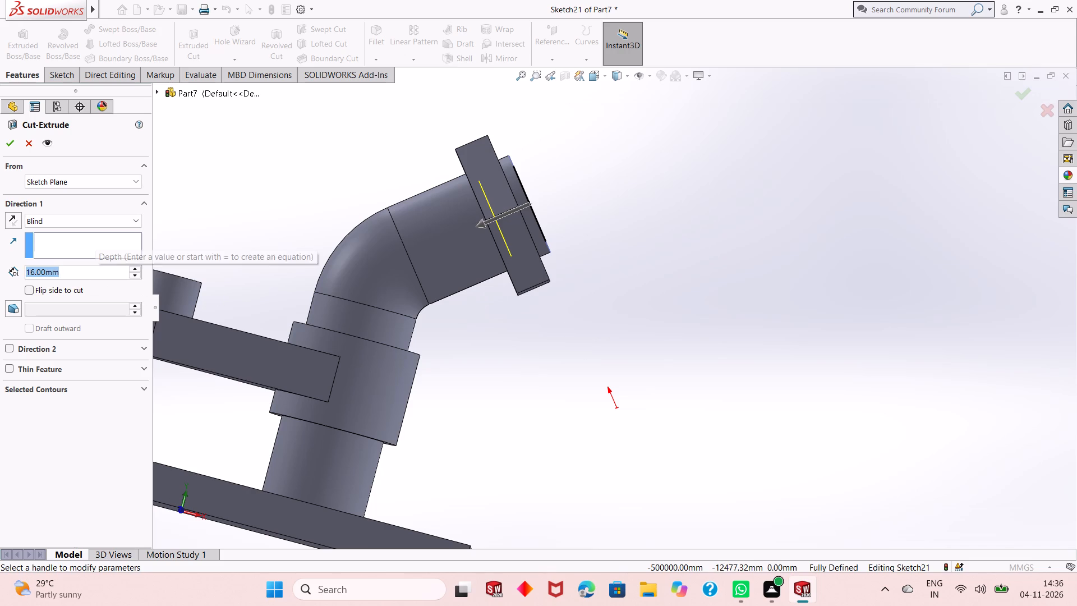
text(20)
key(Return)
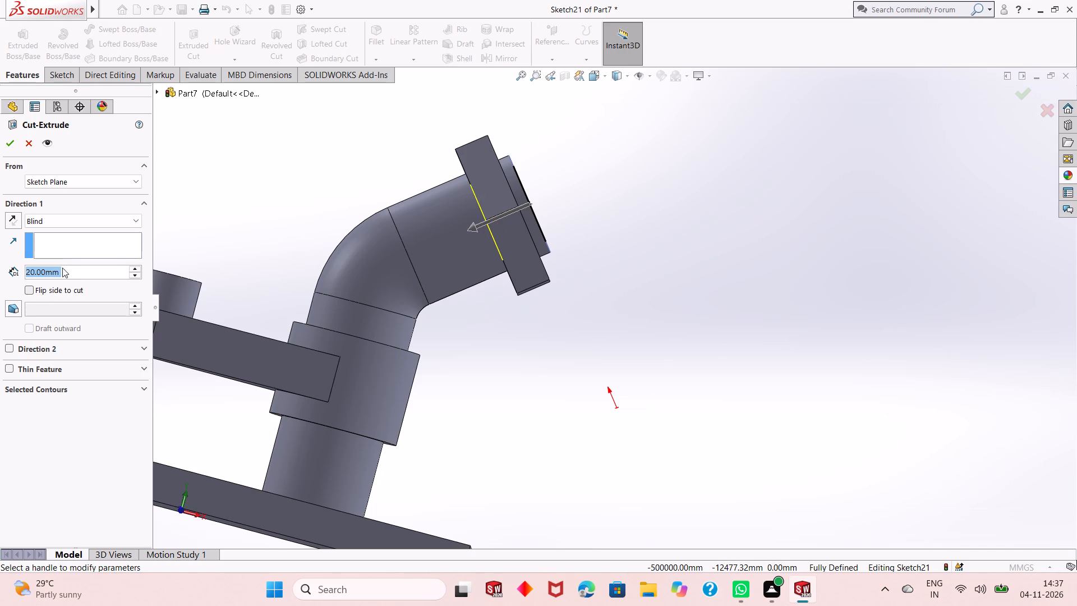
click(13, 146)
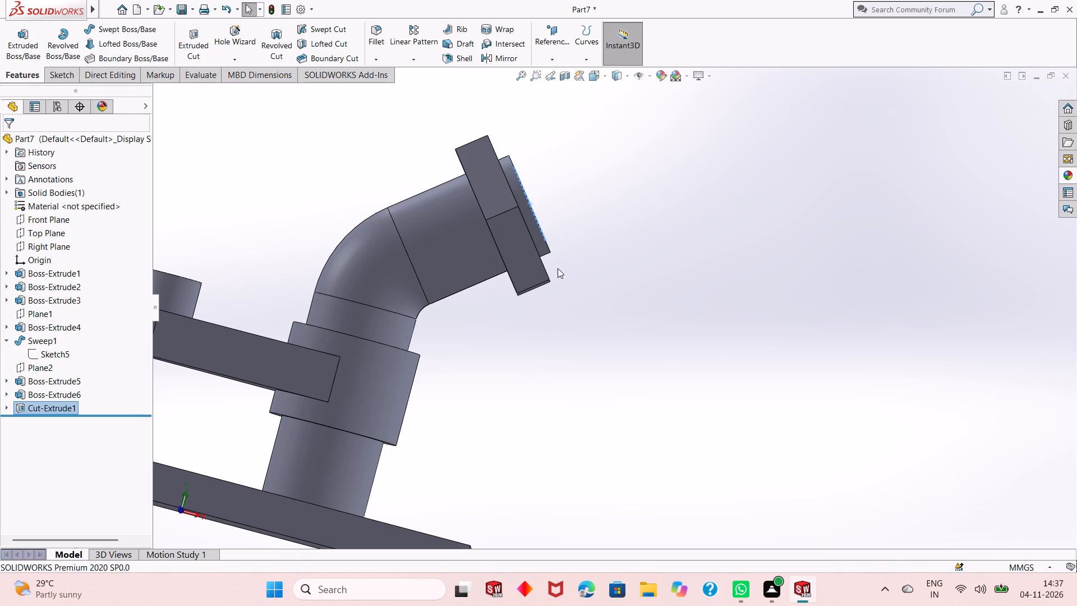
click(607, 264)
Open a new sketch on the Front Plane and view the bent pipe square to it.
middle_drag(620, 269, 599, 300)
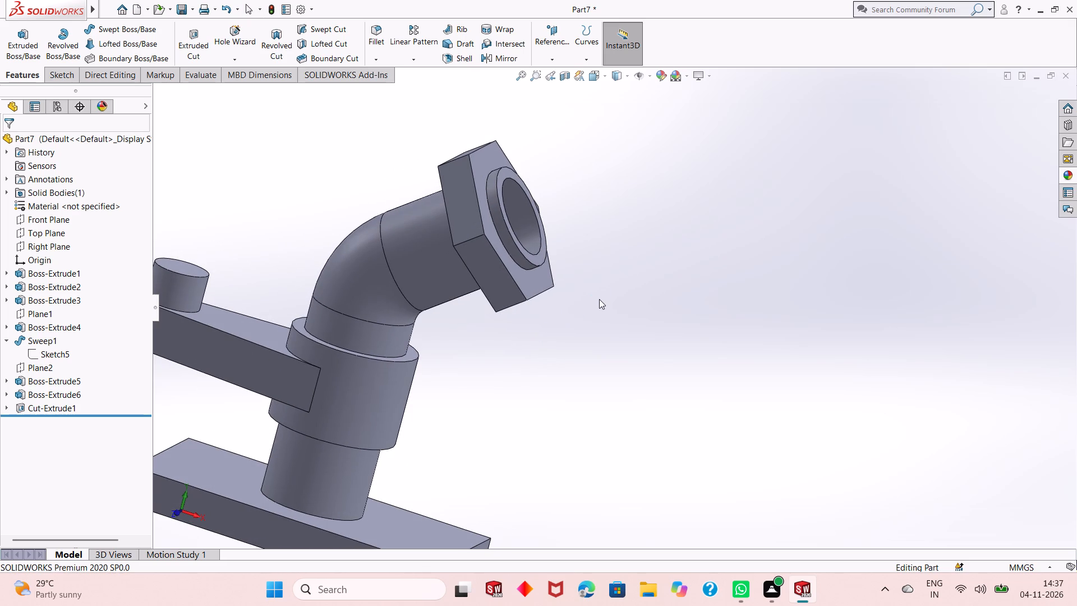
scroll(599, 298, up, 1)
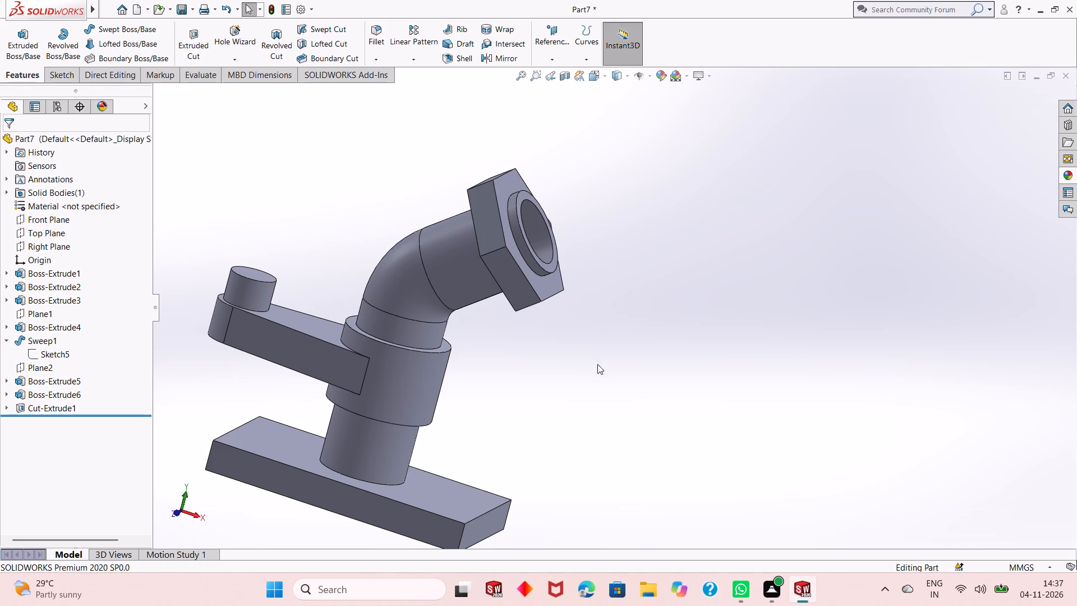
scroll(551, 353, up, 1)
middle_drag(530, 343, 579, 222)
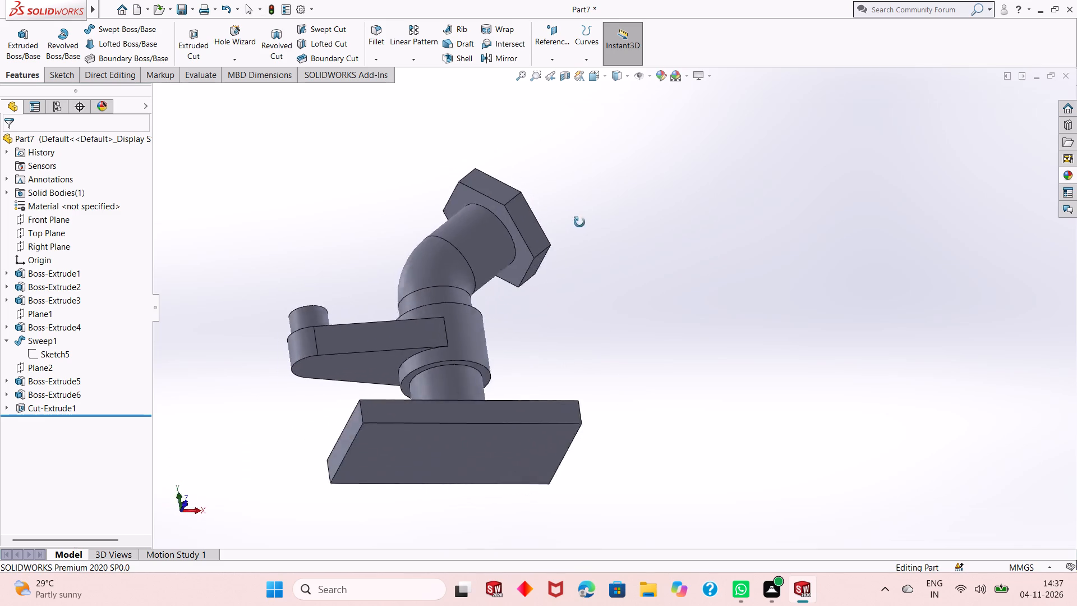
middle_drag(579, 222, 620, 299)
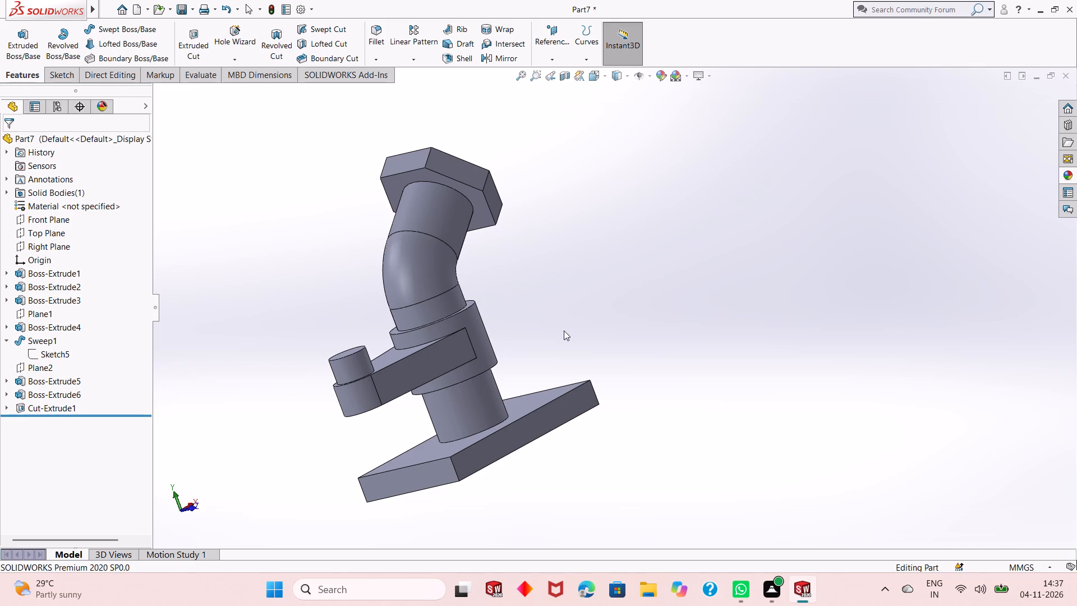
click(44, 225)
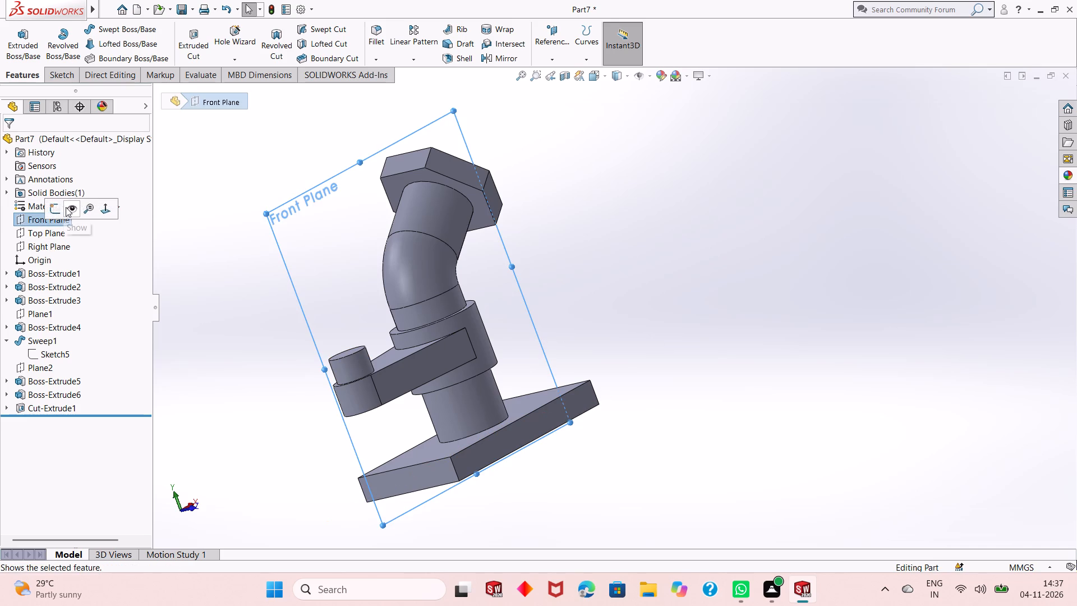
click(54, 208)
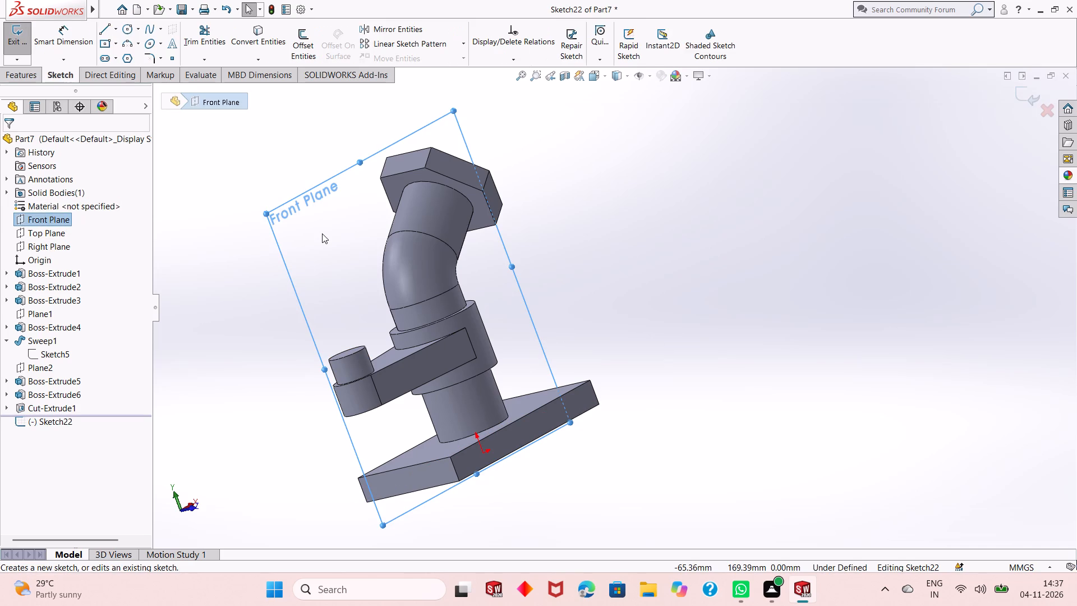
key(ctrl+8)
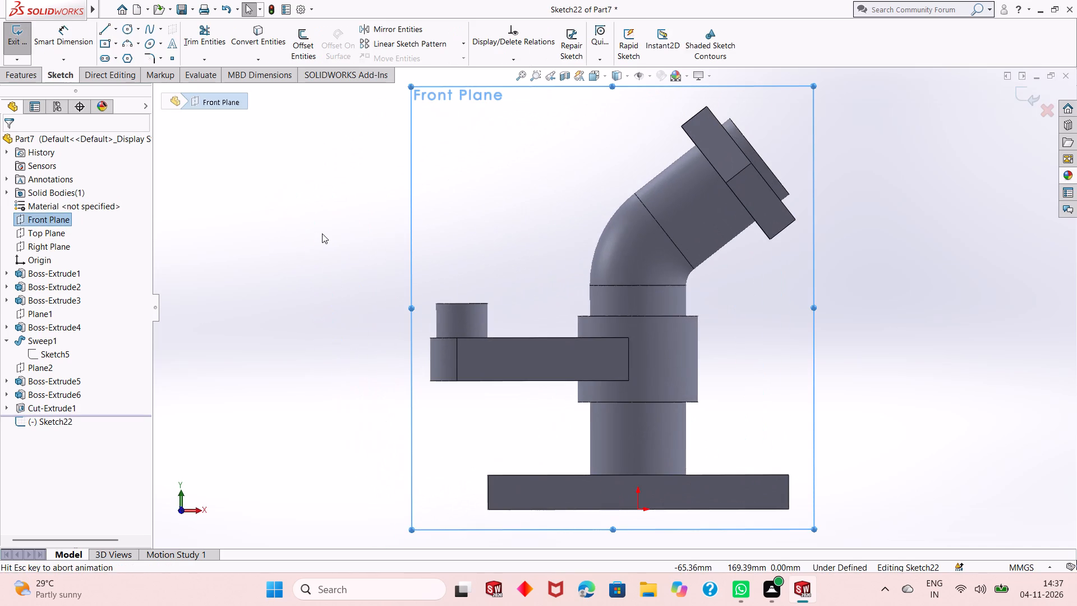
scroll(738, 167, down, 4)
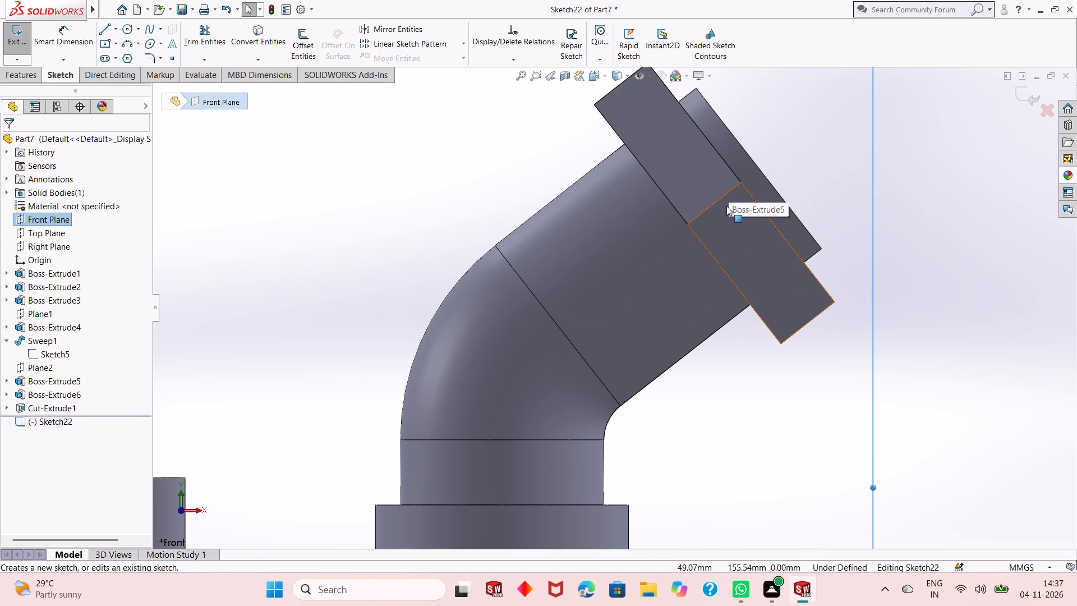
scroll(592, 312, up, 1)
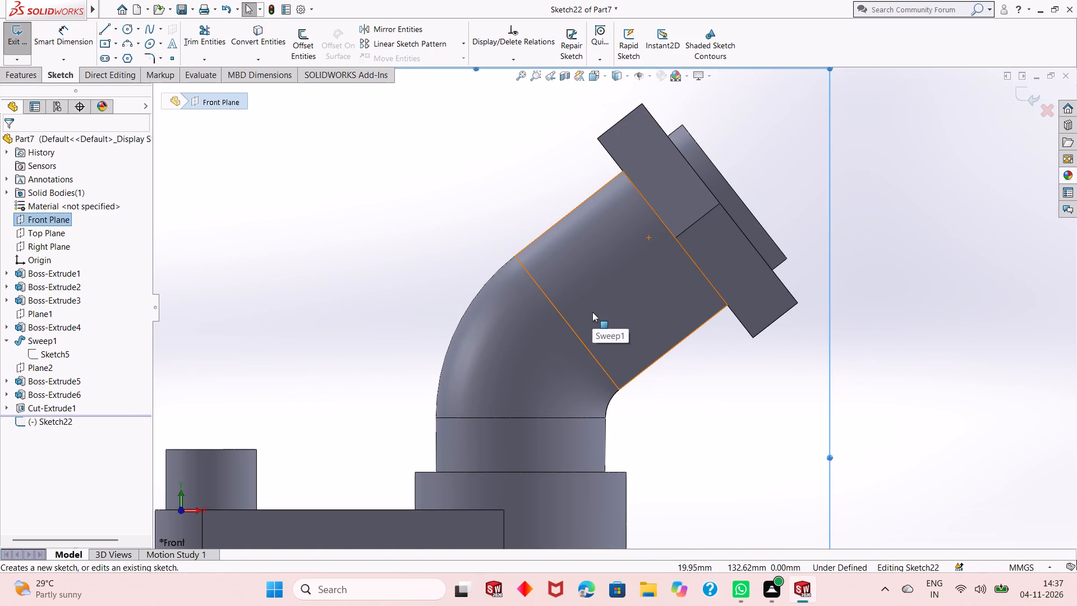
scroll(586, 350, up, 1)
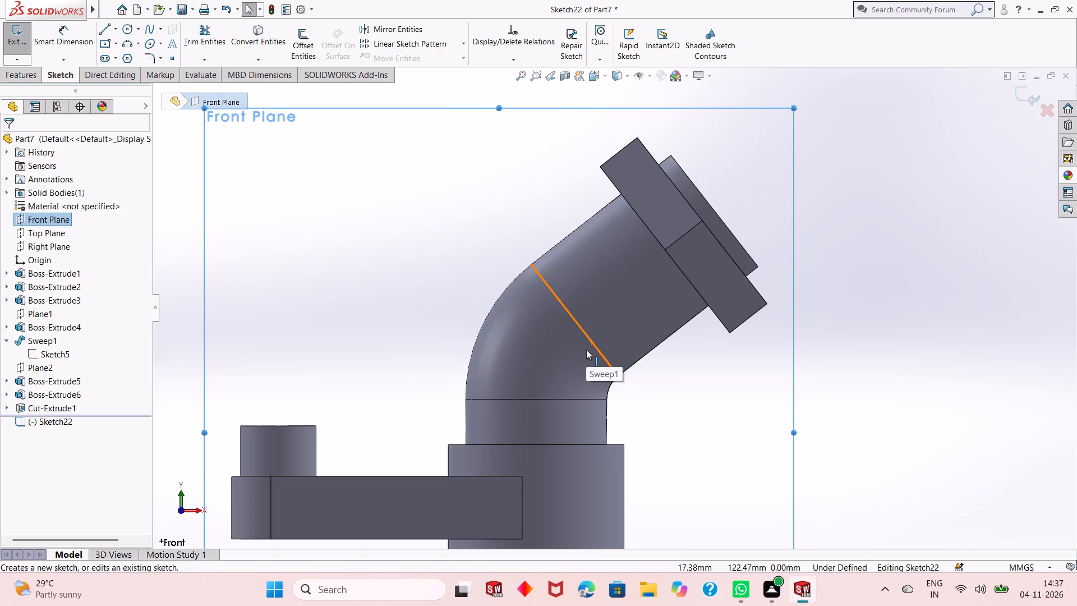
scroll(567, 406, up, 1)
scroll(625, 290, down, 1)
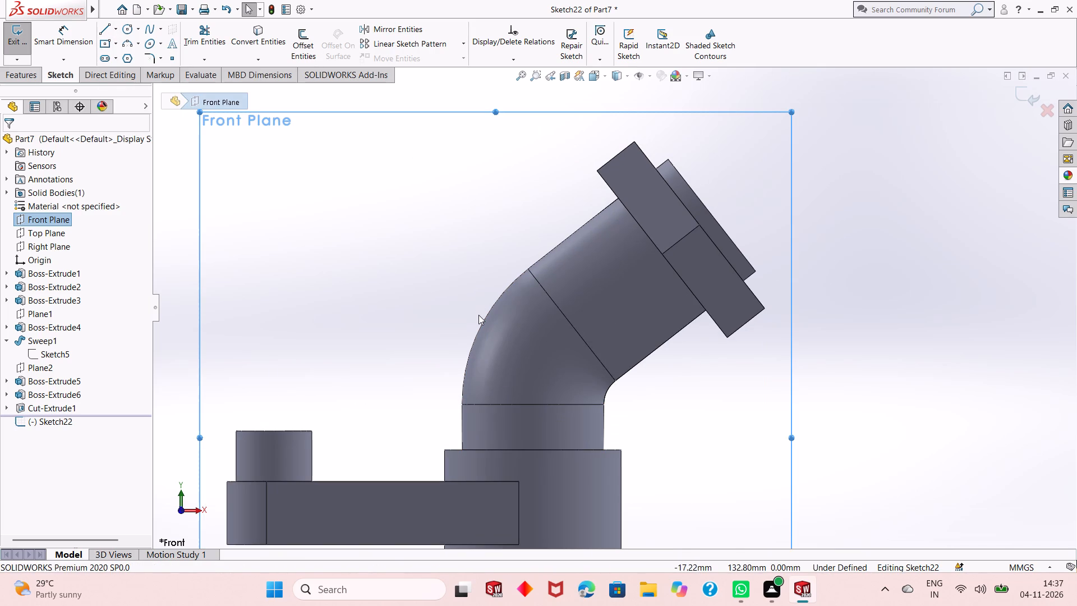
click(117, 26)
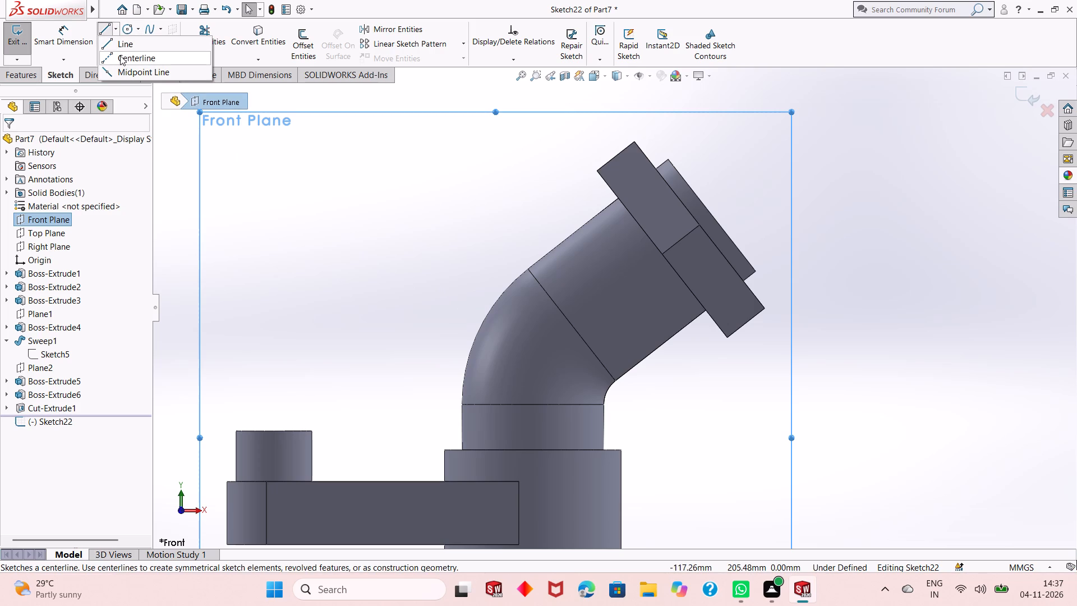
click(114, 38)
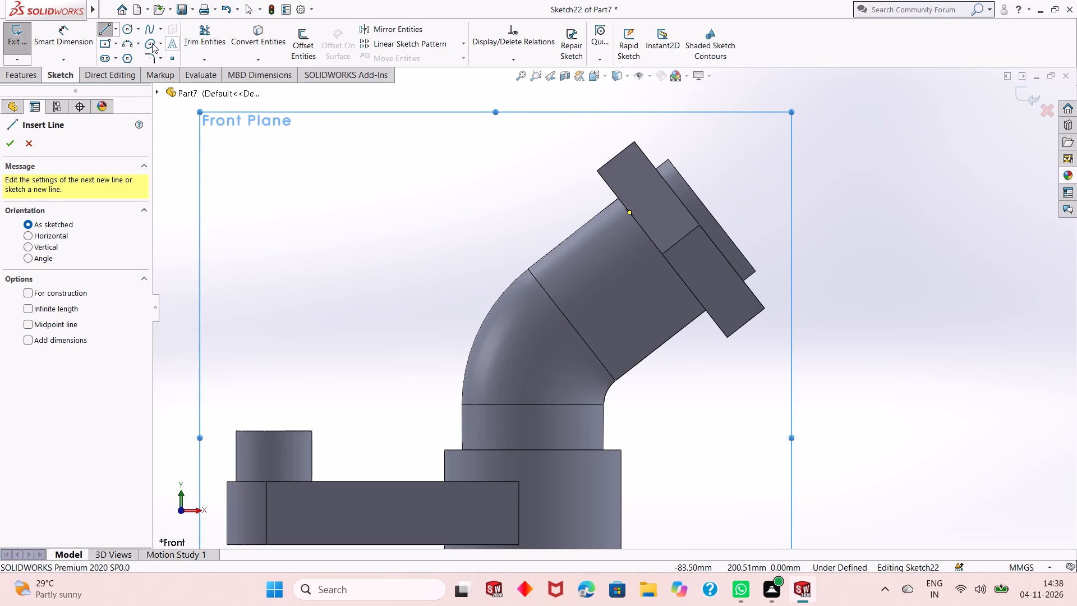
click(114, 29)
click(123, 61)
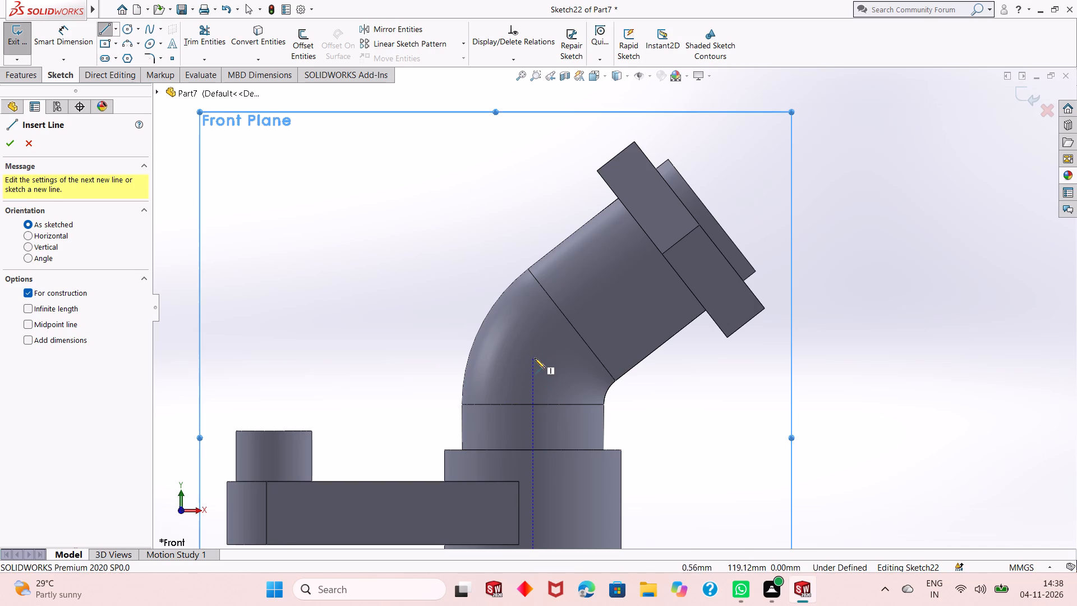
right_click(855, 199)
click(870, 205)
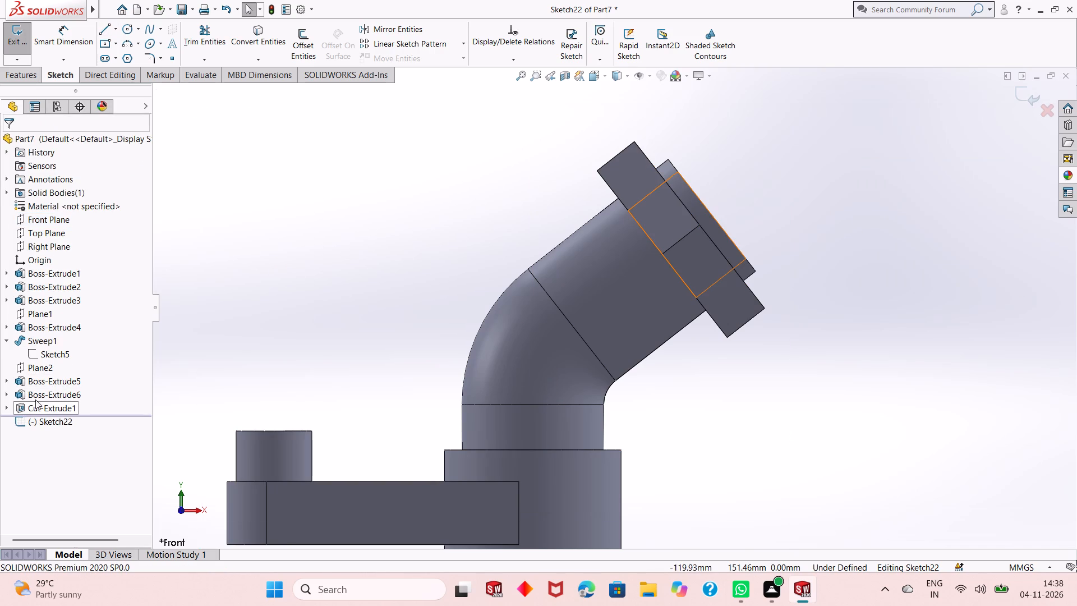
Show Sketch5, the path sketch under Sweep1.
right_click(38, 352)
click(50, 339)
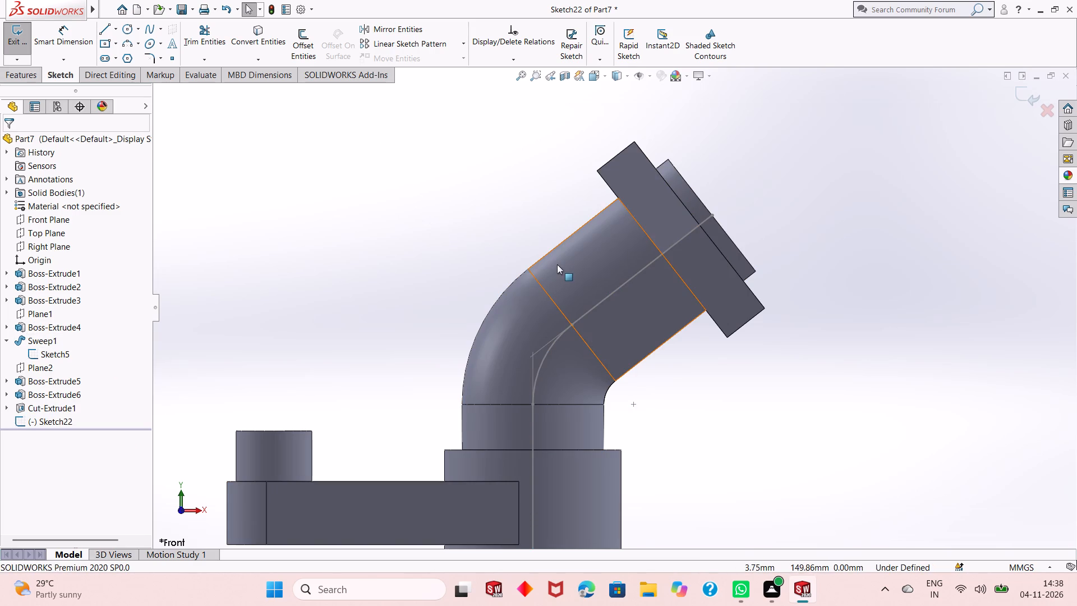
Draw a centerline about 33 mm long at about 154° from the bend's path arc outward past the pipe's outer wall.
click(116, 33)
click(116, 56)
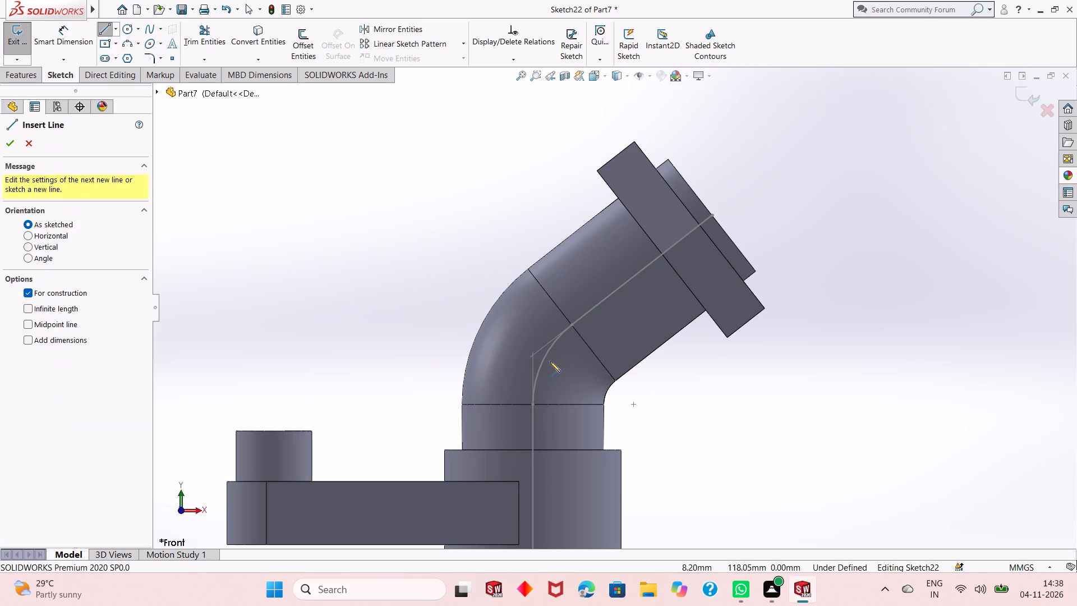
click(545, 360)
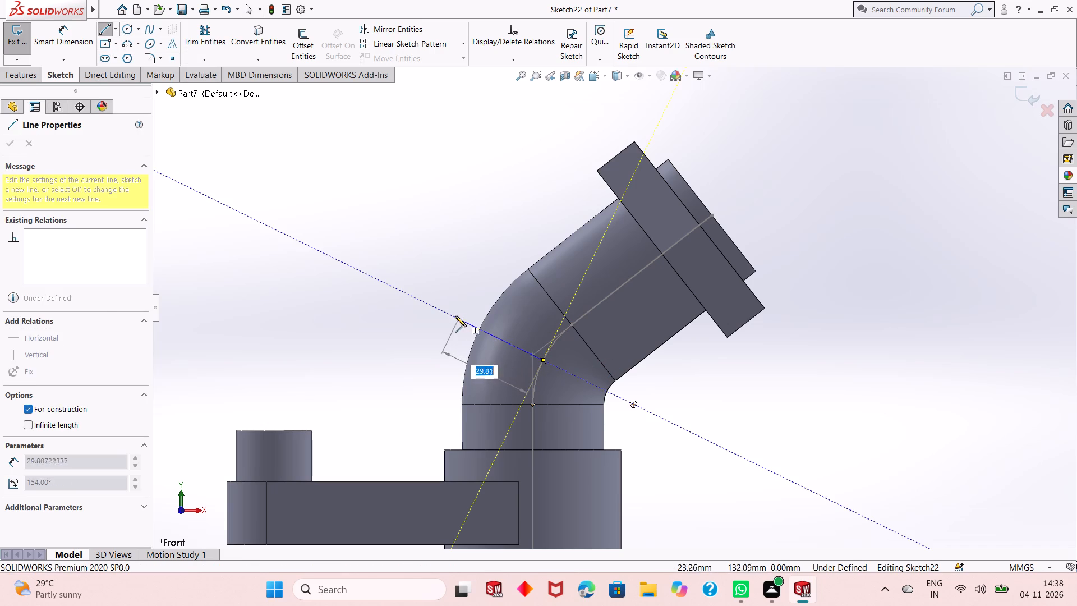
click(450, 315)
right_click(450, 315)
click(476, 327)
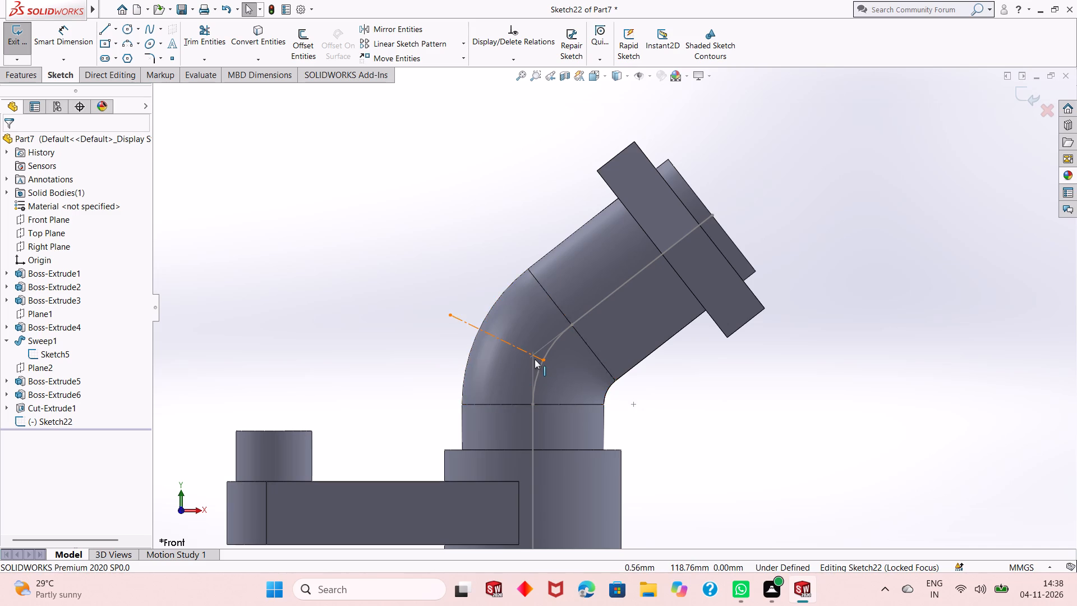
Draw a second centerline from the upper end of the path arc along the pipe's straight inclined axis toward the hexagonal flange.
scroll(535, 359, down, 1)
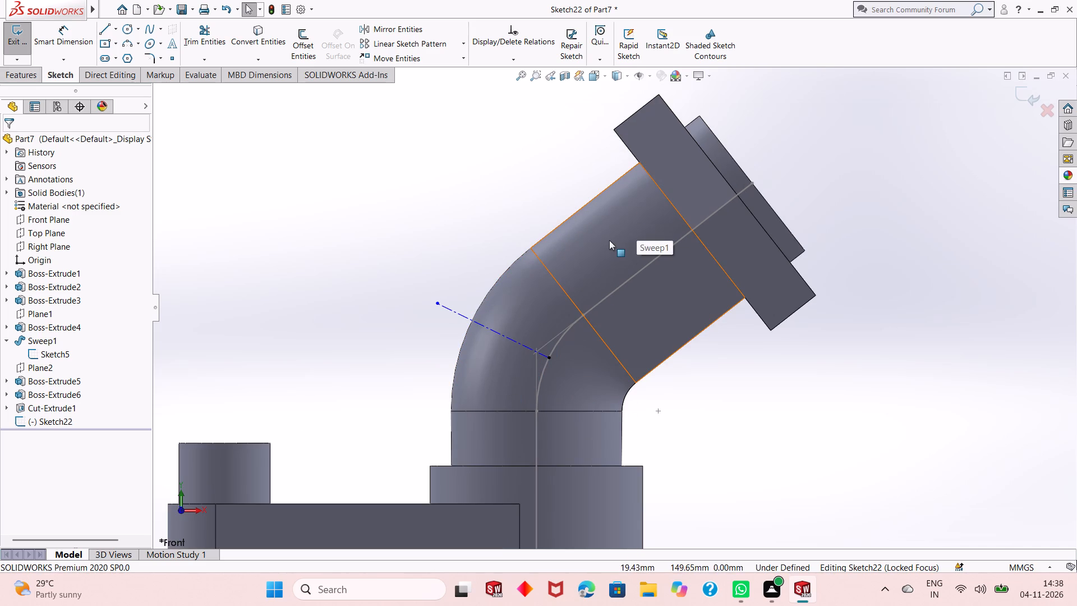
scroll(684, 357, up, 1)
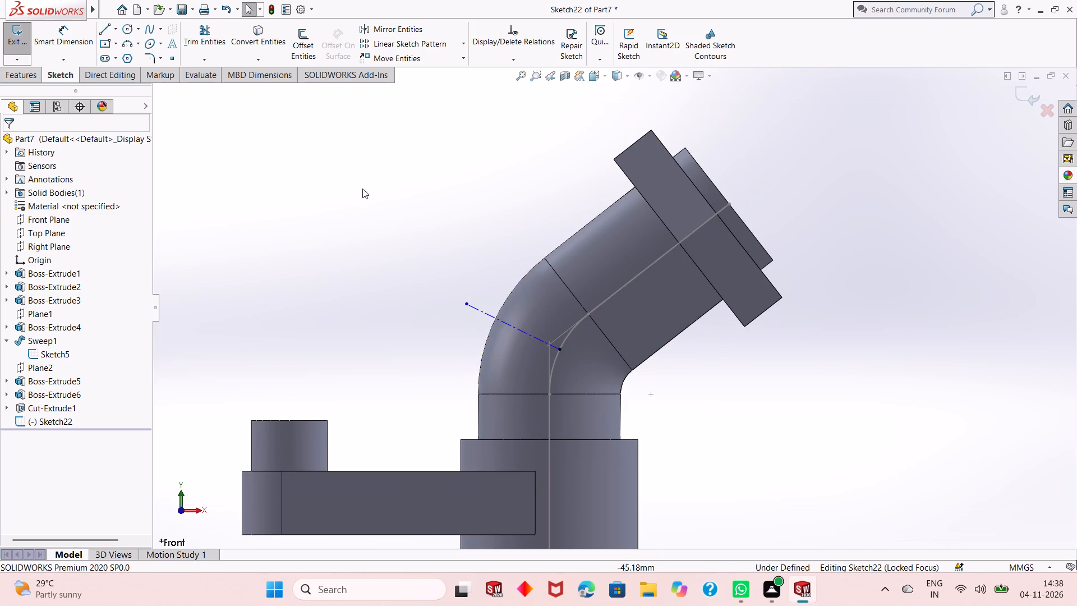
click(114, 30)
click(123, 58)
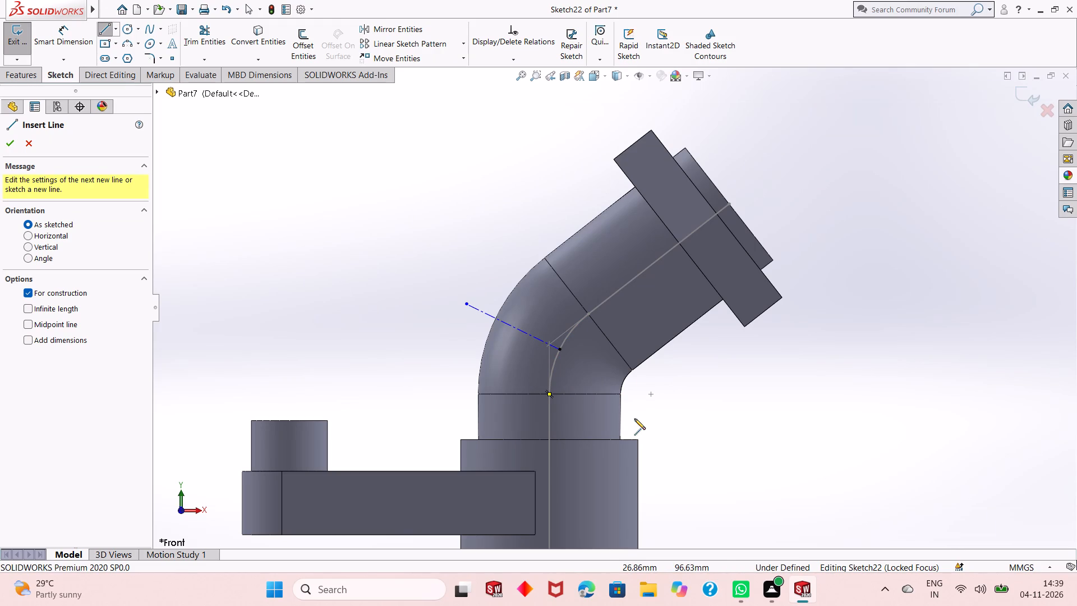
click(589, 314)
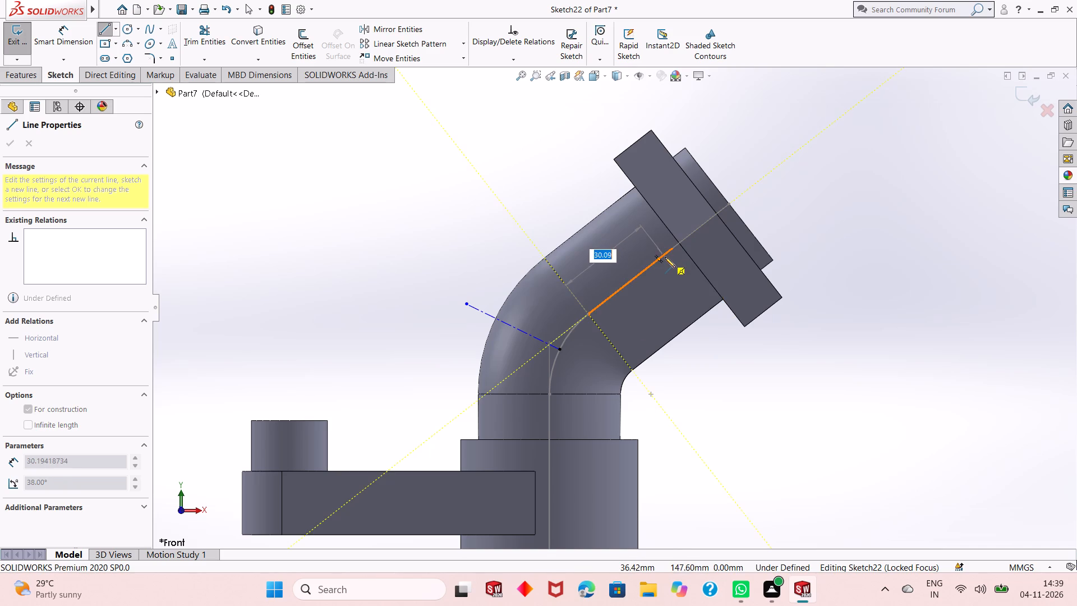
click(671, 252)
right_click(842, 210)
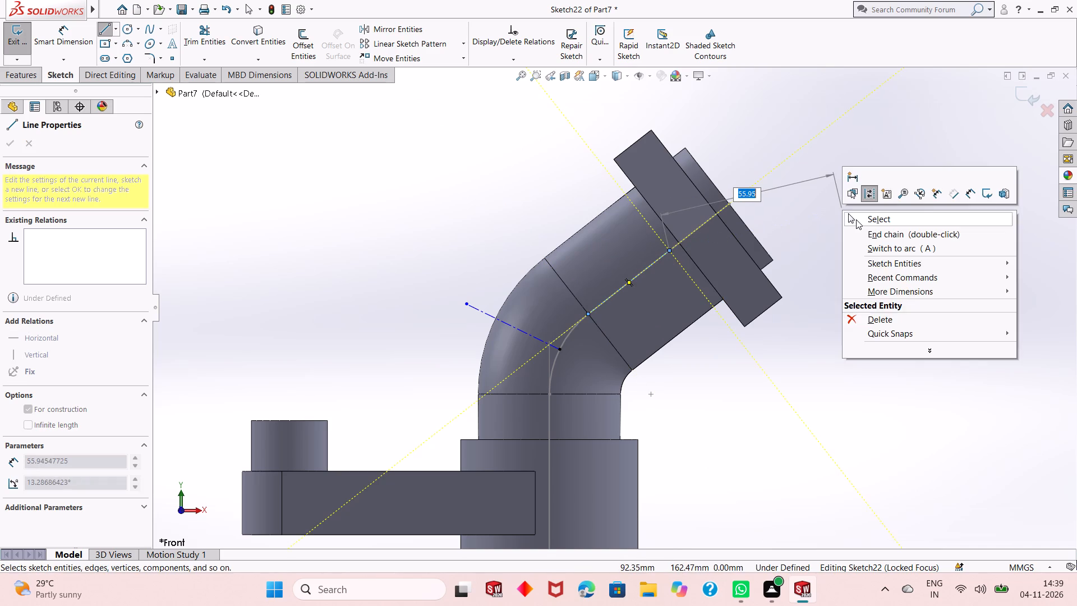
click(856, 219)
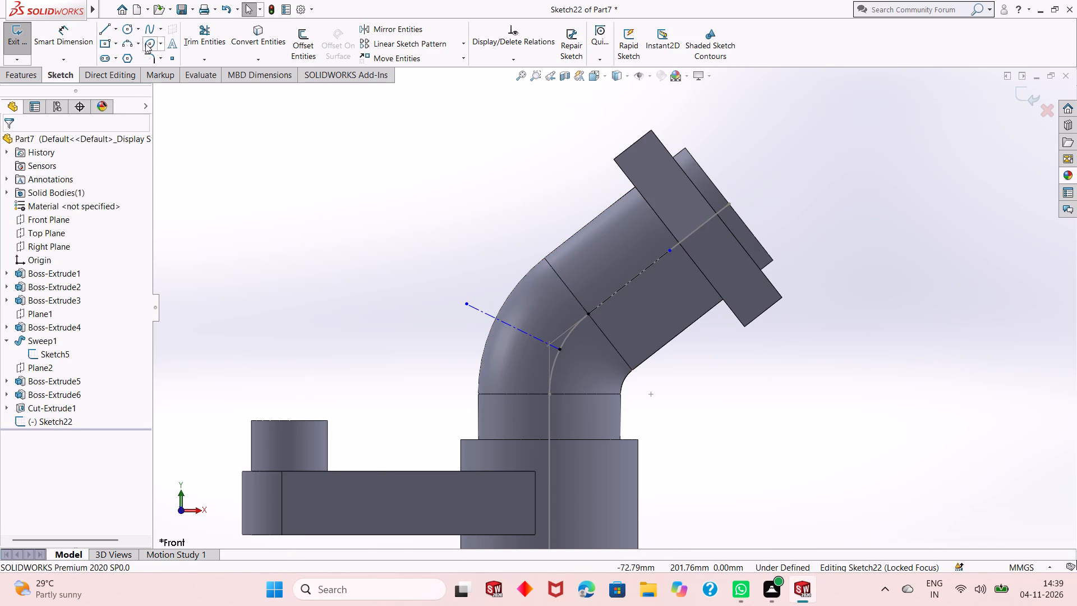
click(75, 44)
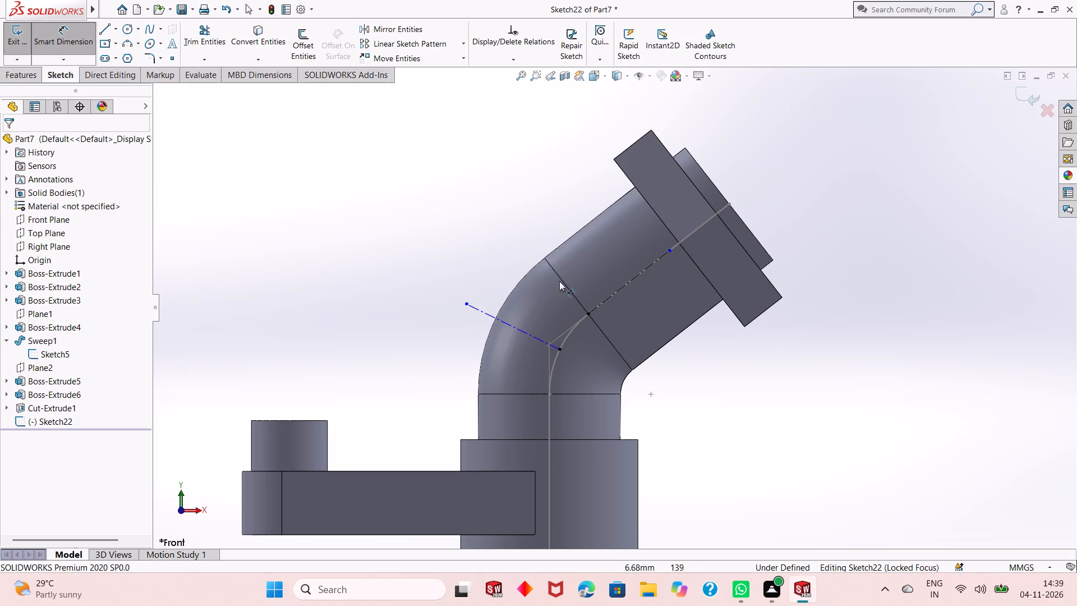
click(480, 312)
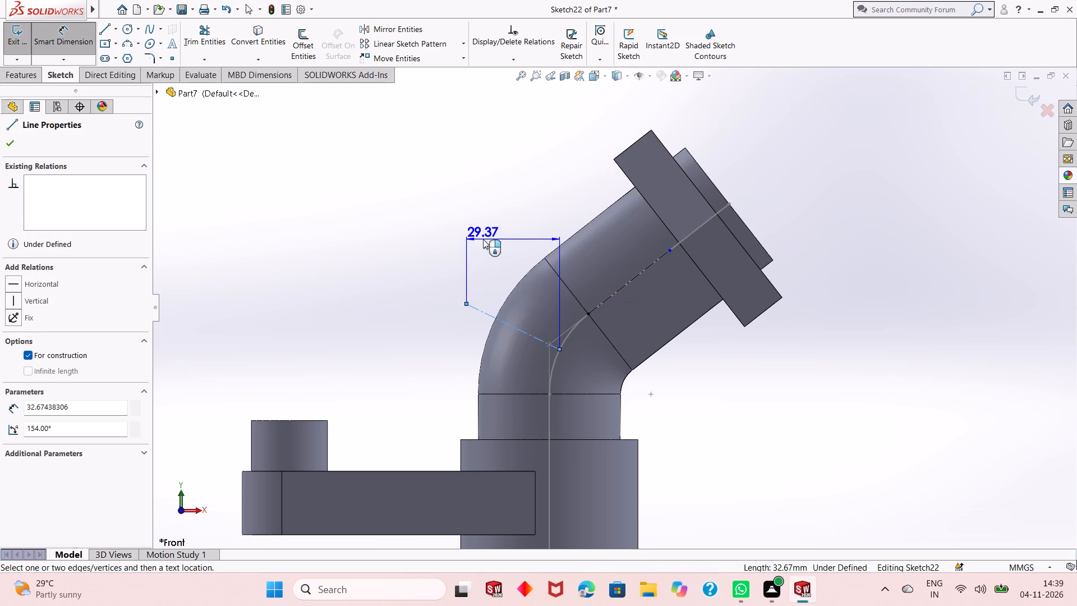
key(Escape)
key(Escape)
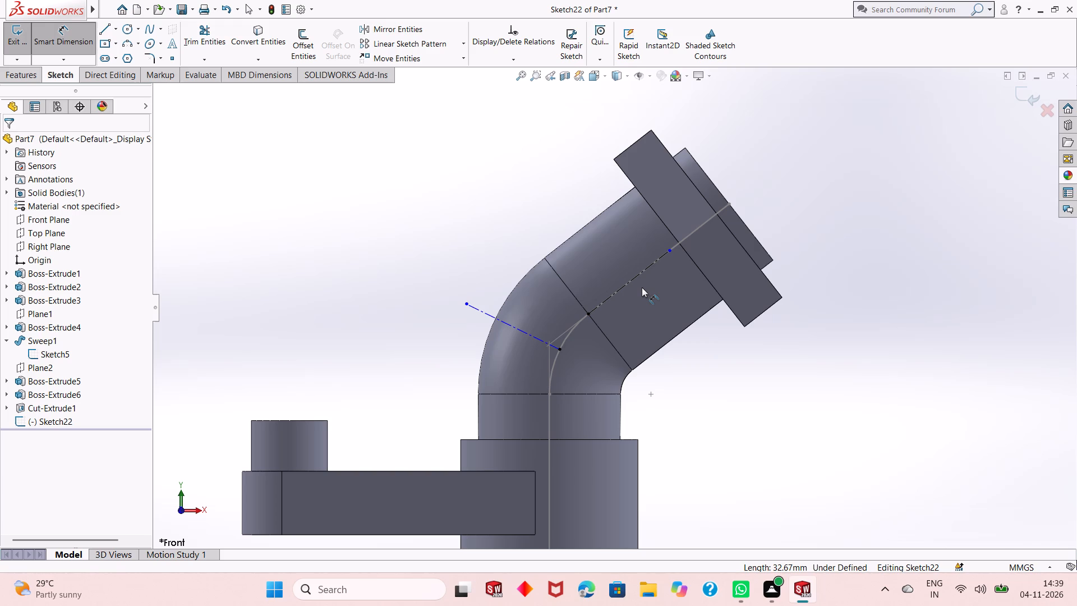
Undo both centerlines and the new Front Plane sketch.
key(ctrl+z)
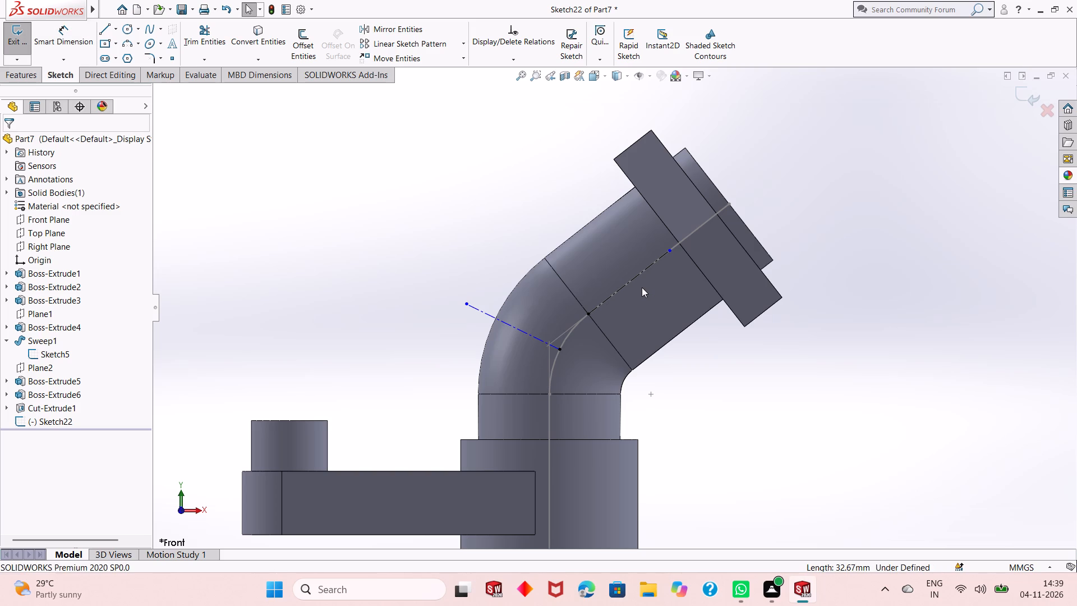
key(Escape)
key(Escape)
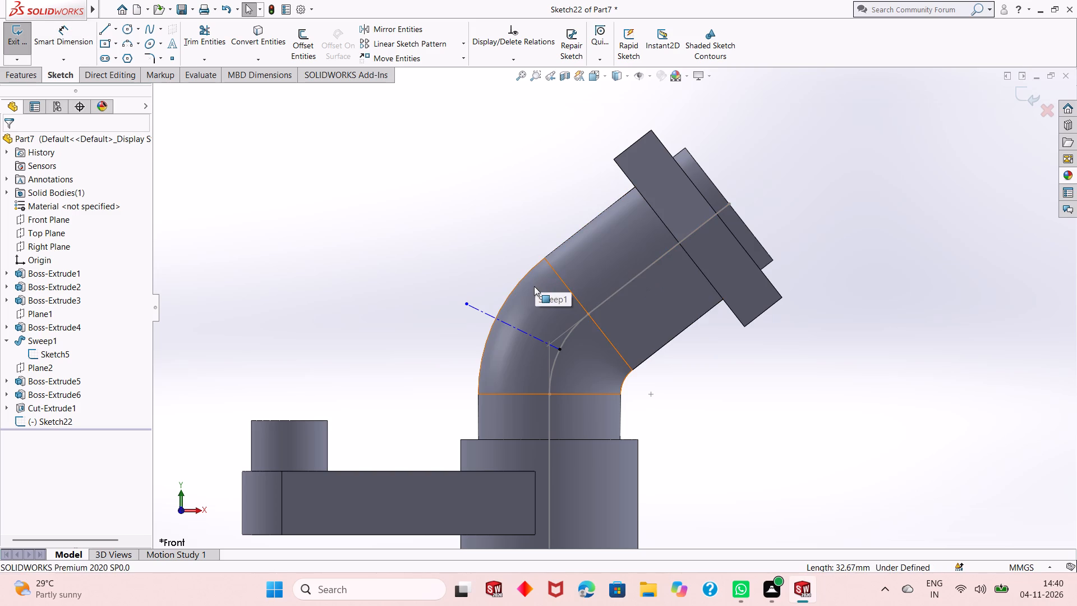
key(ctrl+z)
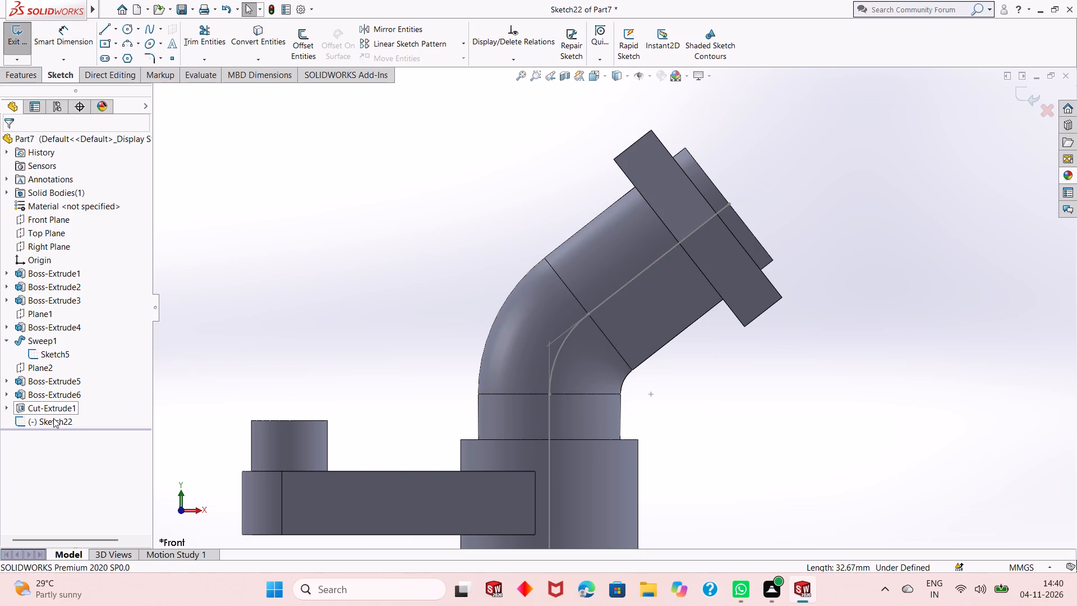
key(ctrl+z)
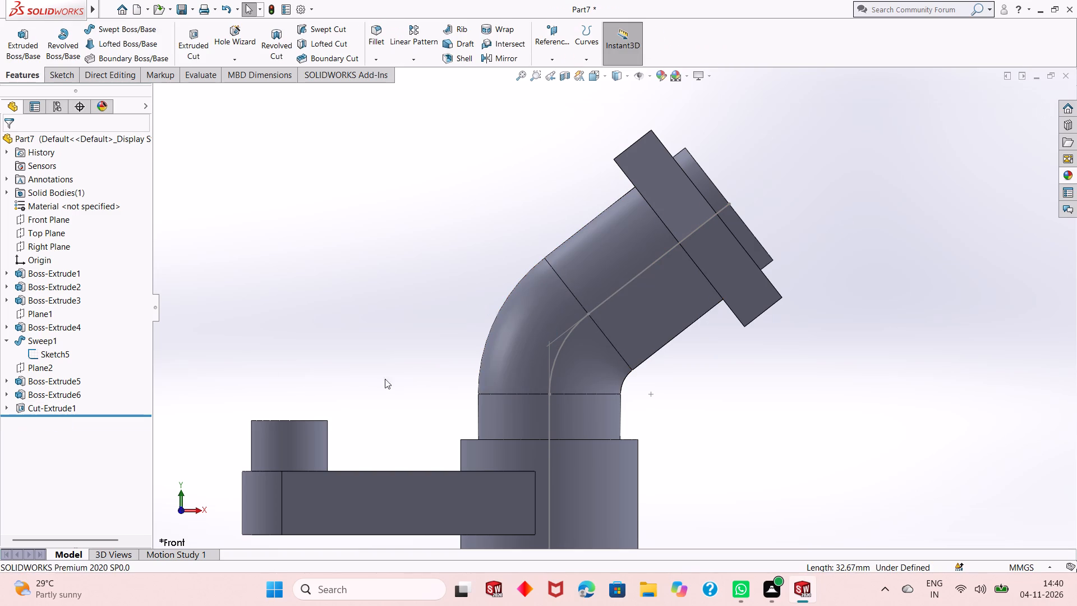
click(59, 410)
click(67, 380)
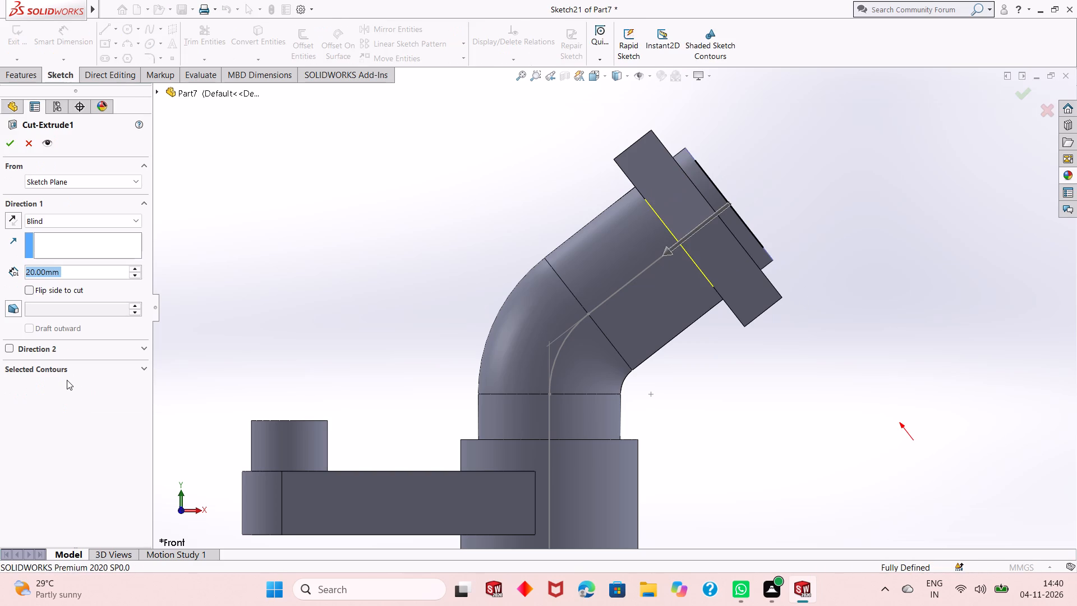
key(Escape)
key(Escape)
Reorder the features so that Cut-Extrude1 comes directly after Boss-Extrude5 and before Boss-Extrude6.
drag(50, 398, 60, 397)
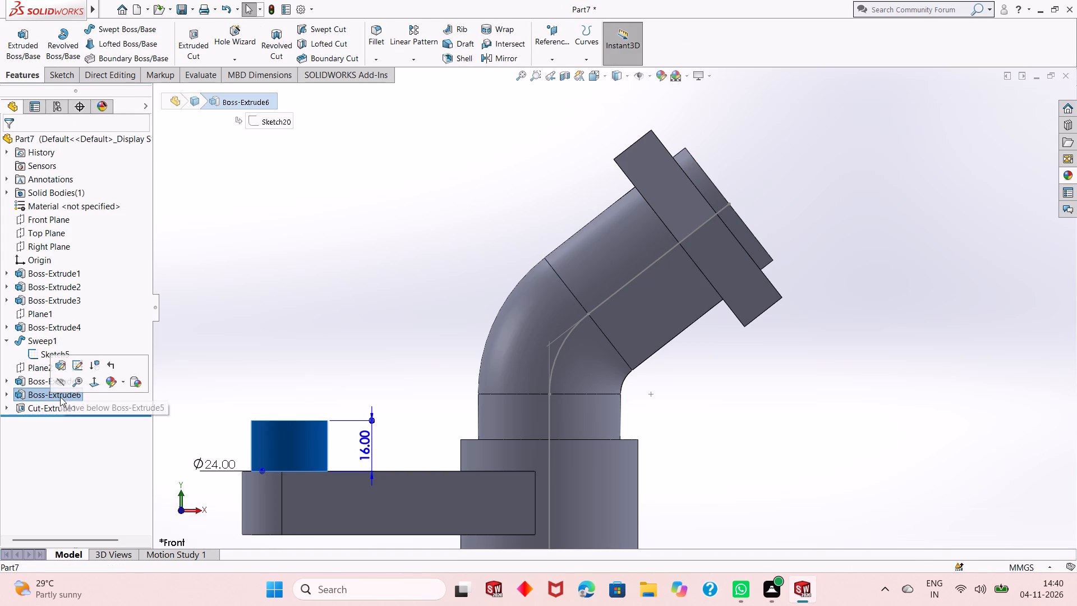
key(Escape)
key(Escape)
drag(52, 405, 52, 394)
drag(52, 411, 73, 391)
drag(70, 394, 59, 412)
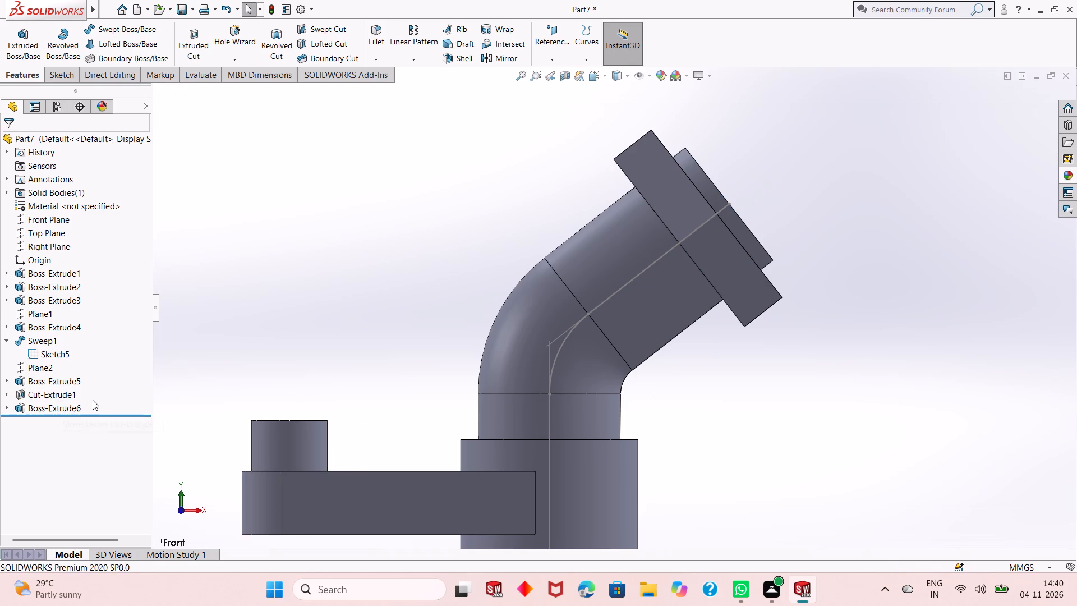
Reorder the features so that Boss-Extrude6 comes before Cut-Extrude1 at the end of the feature tree.
drag(58, 406, 66, 392)
drag(68, 391, 67, 411)
key(Escape)
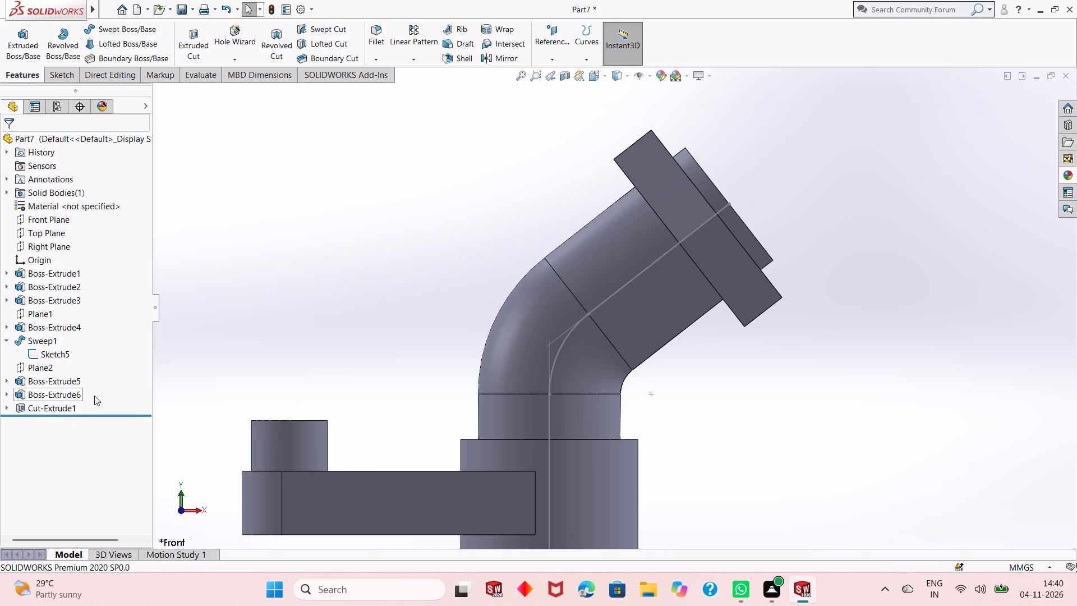
key(Escape)
Edit Cut-Extrude1 to end Up To Vertex, at the upper end point of the bend's path arc in Sketch5.
click(67, 403)
click(75, 370)
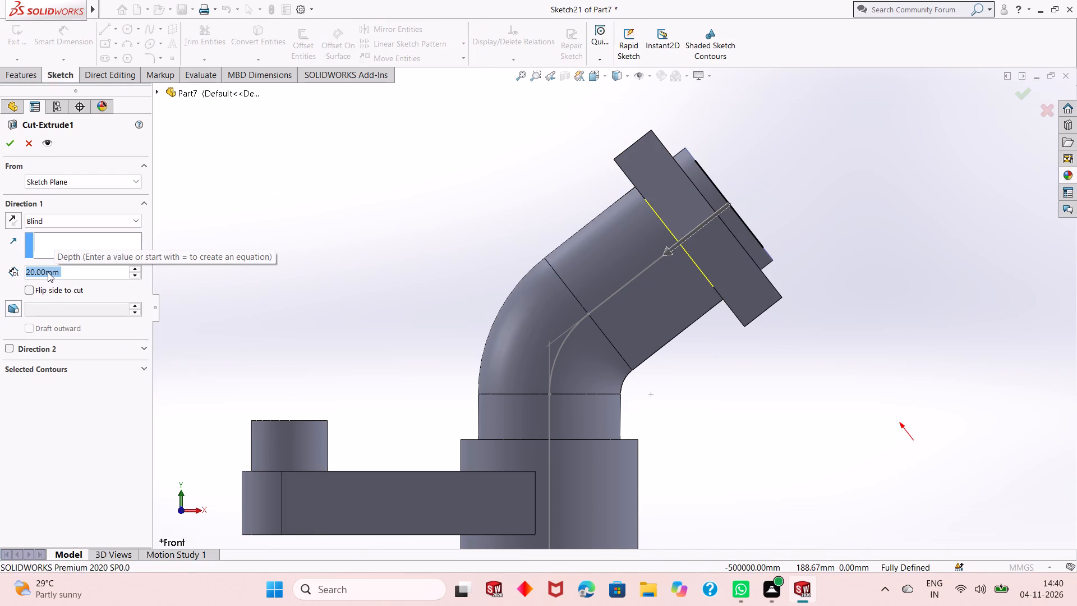
click(43, 218)
click(55, 259)
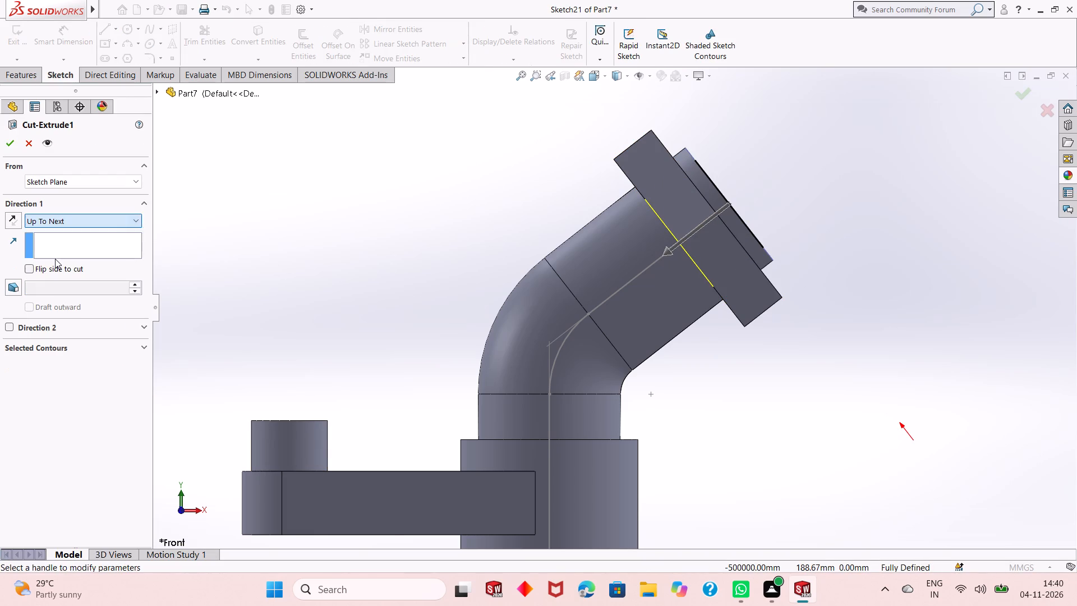
click(64, 221)
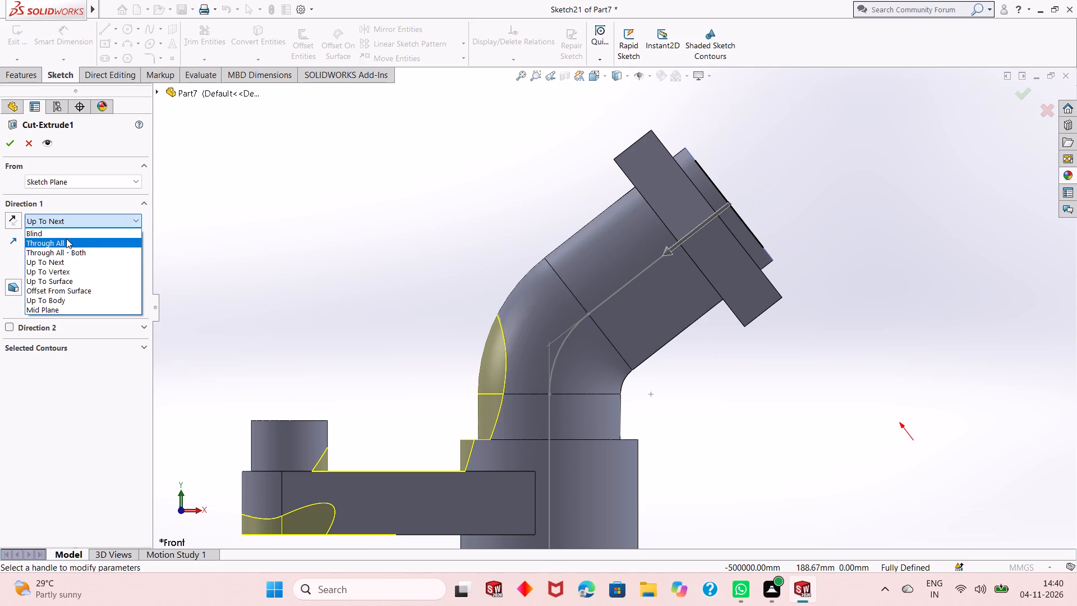
click(76, 268)
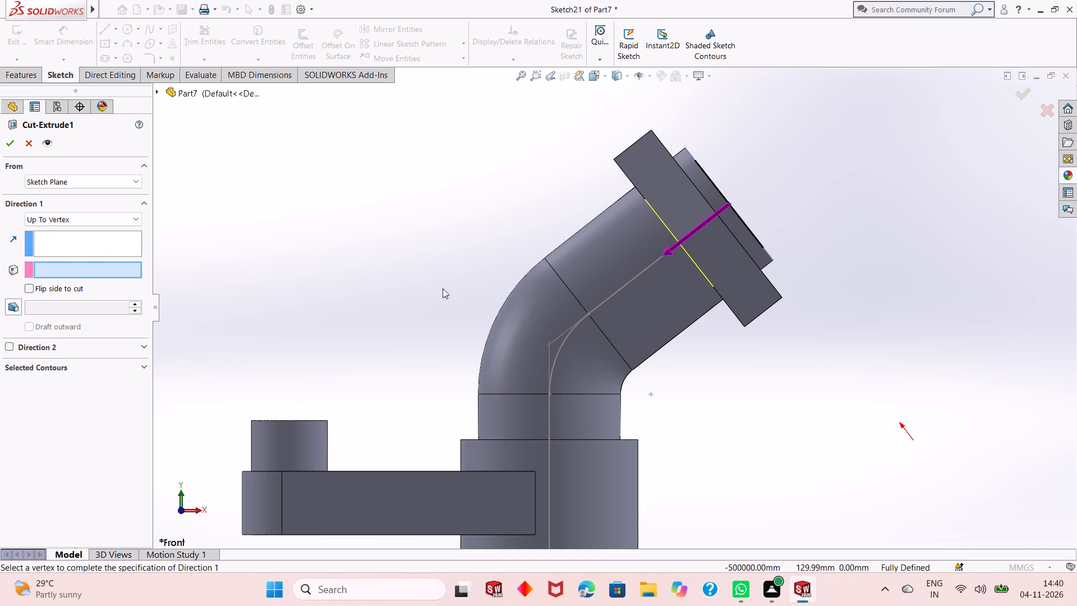
click(579, 303)
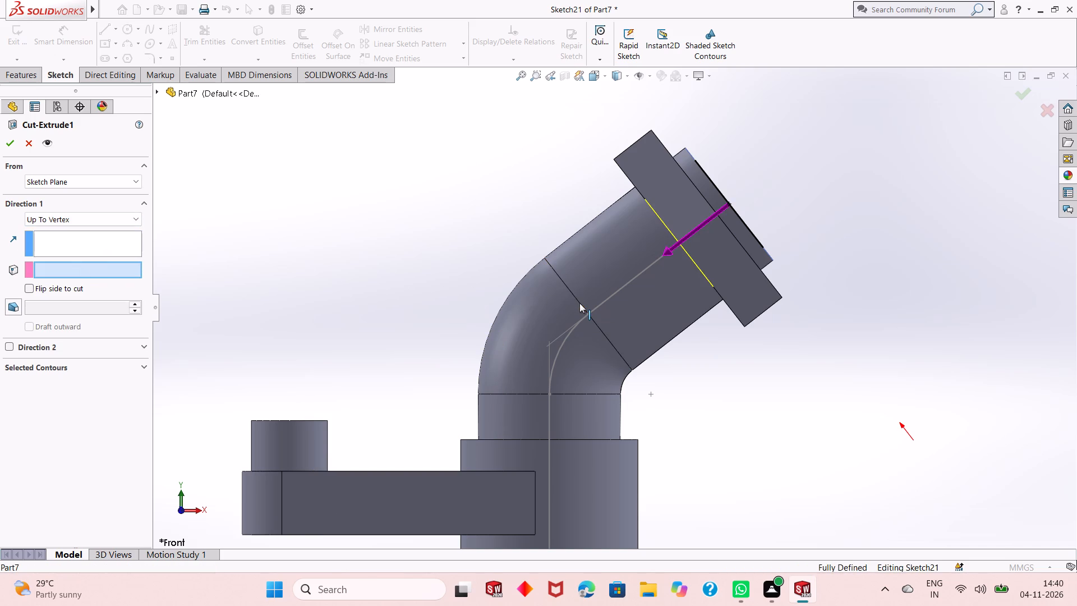
click(599, 328)
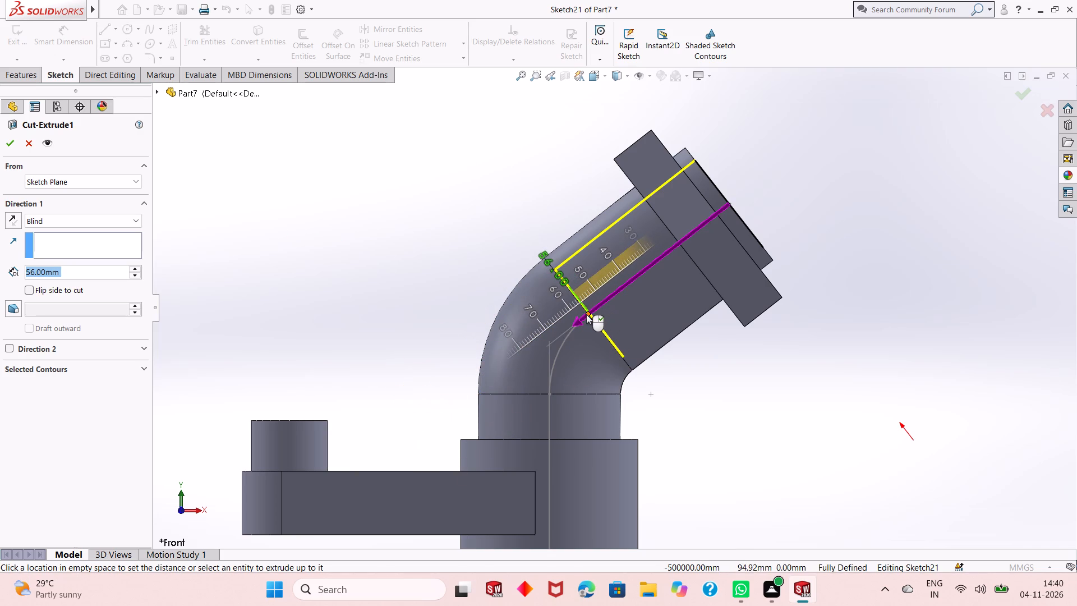
scroll(586, 315, down, 8)
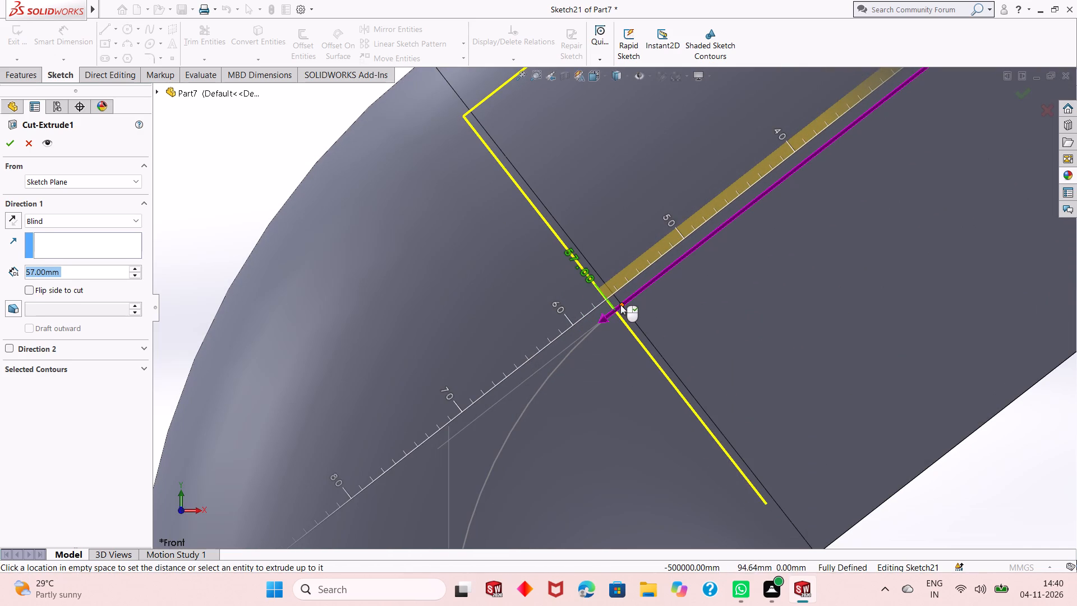
click(622, 305)
scroll(405, 292, up, 2)
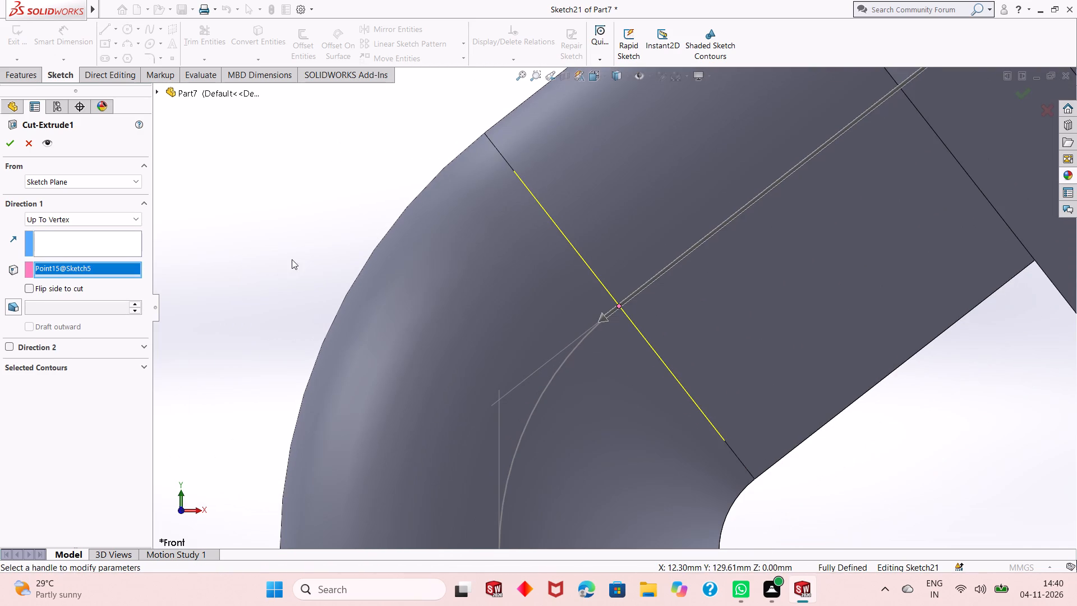
click(4, 144)
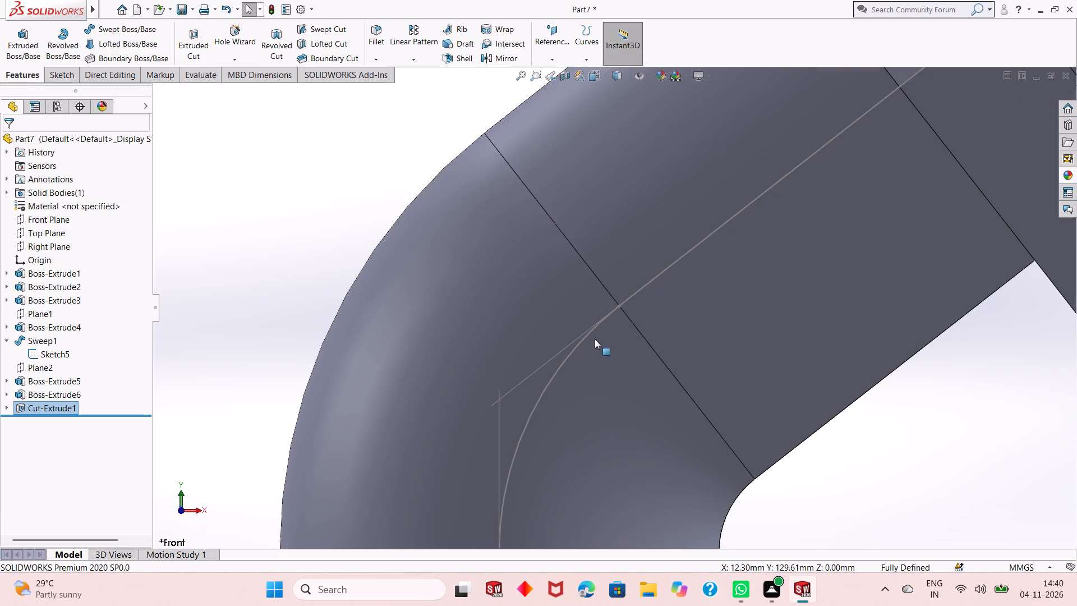
Start a new sketch on the Front Plane, viewed face-on around the bent pipe.
scroll(597, 339, up, 6)
middle_drag(877, 260, 797, 417)
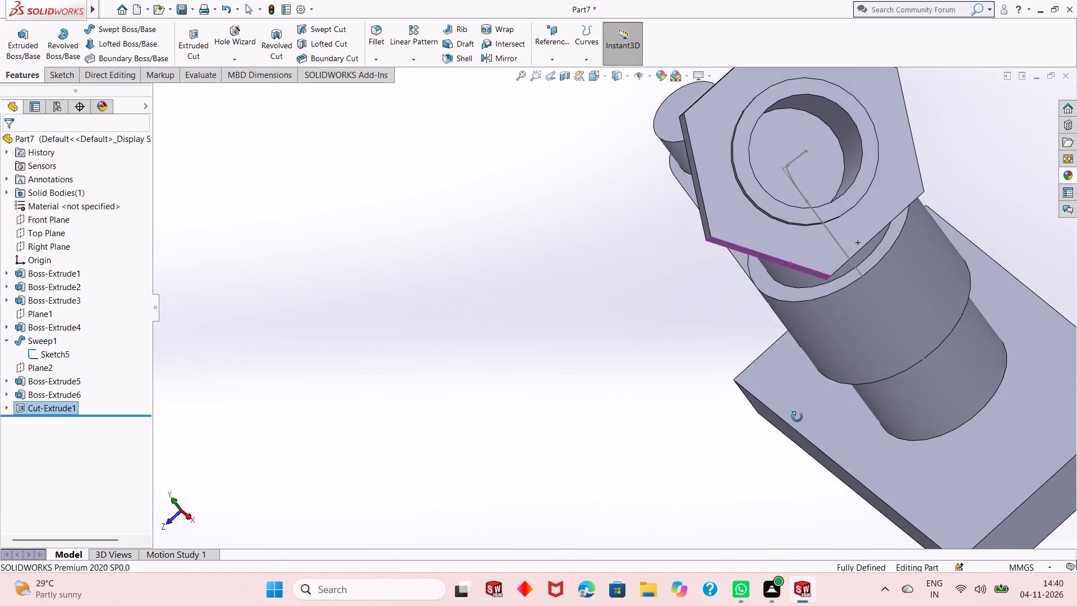
middle_drag(797, 417, 881, 306)
key(Escape)
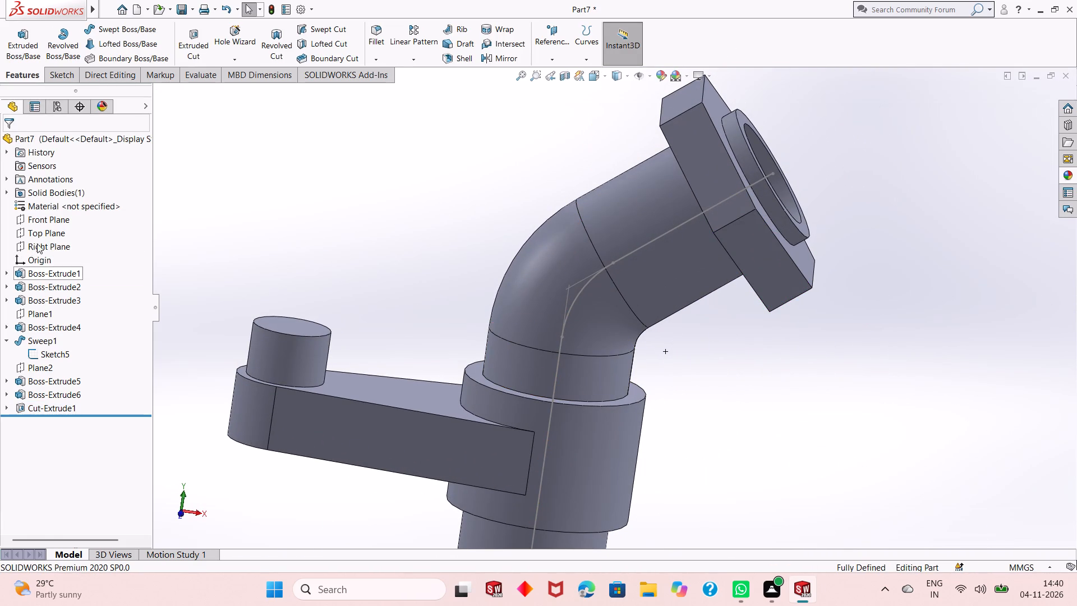
click(50, 219)
click(59, 204)
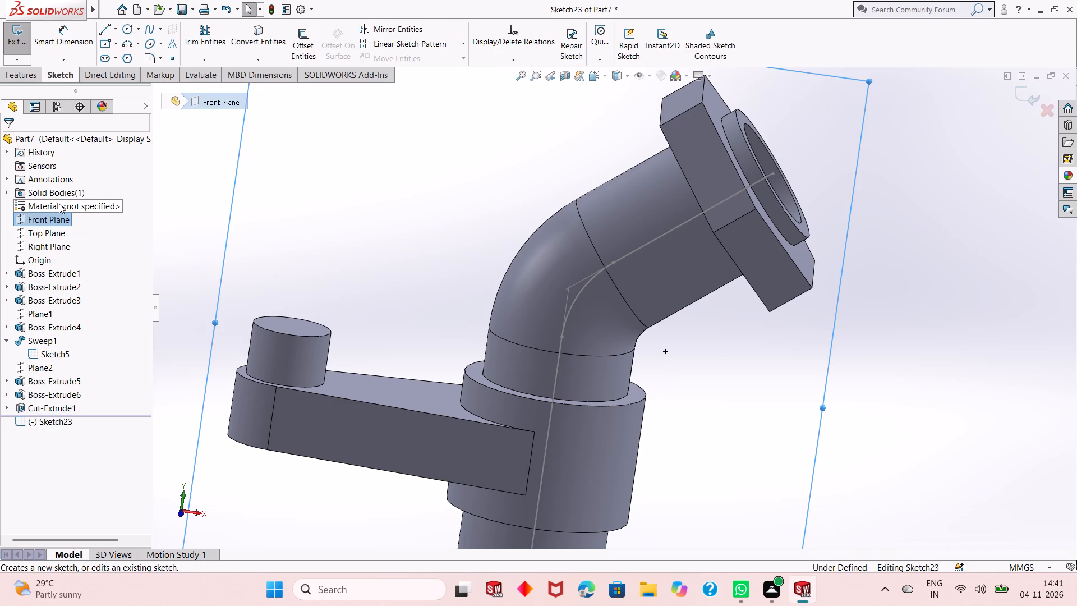
key(ctrl+8)
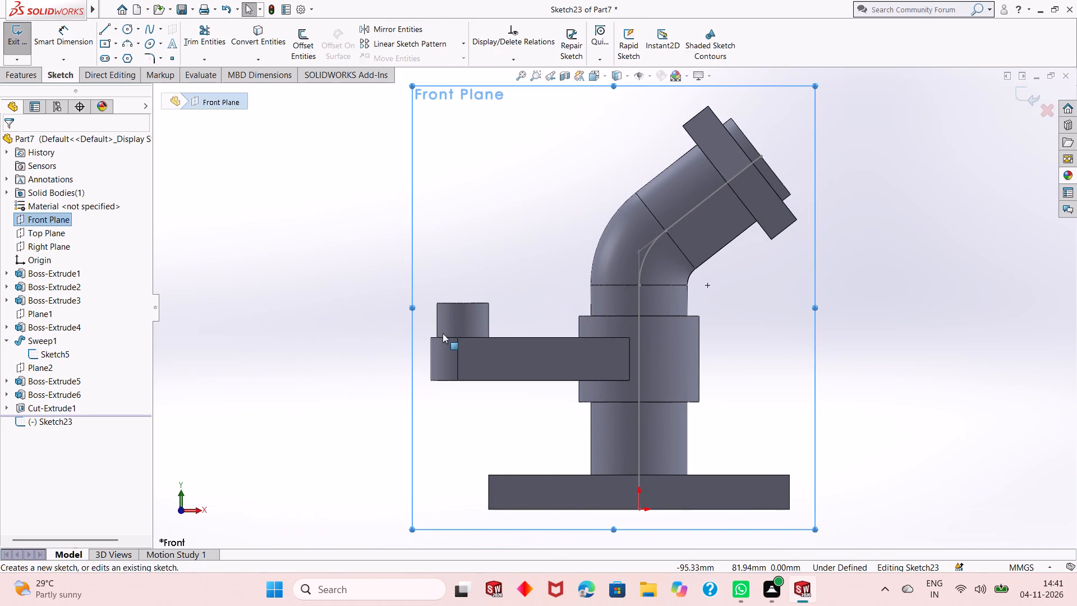
scroll(471, 332, up, 1)
scroll(691, 172, down, 2)
scroll(584, 330, down, 1)
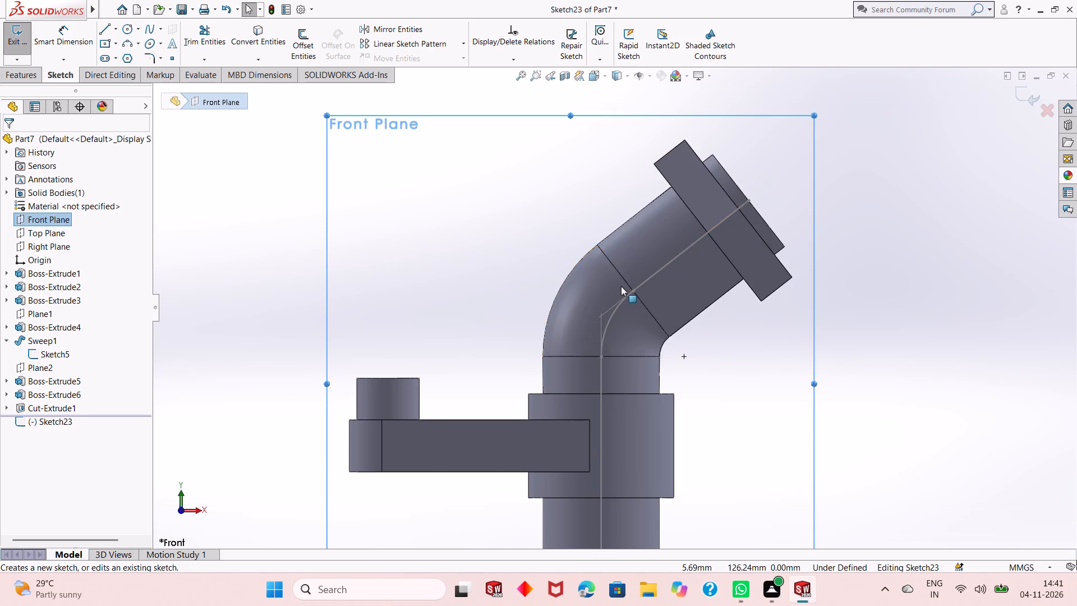
scroll(621, 286, down, 2)
key(Escape)
scroll(463, 329, up, 1)
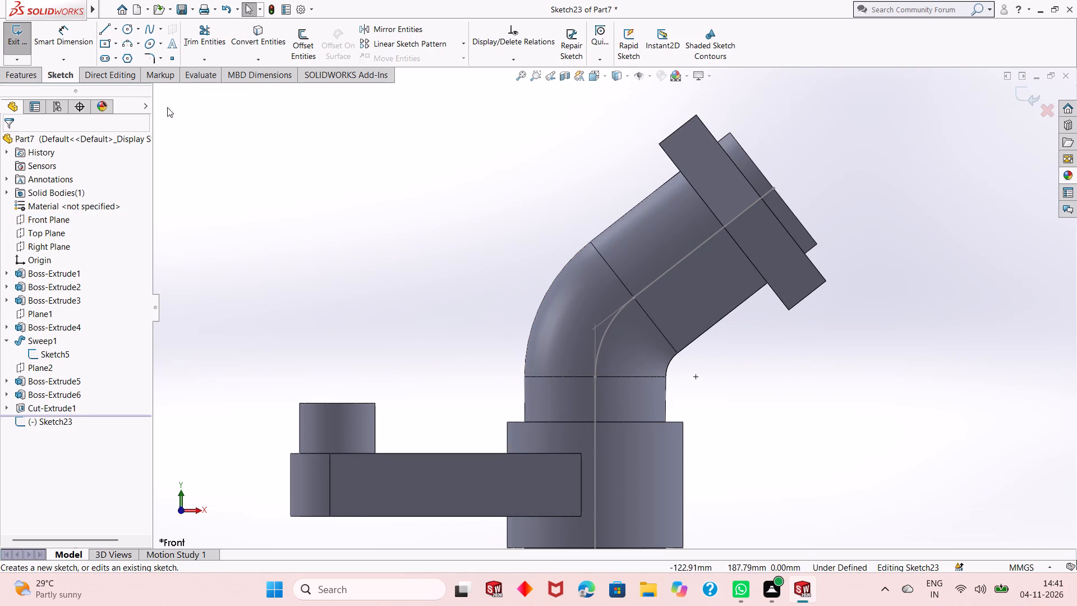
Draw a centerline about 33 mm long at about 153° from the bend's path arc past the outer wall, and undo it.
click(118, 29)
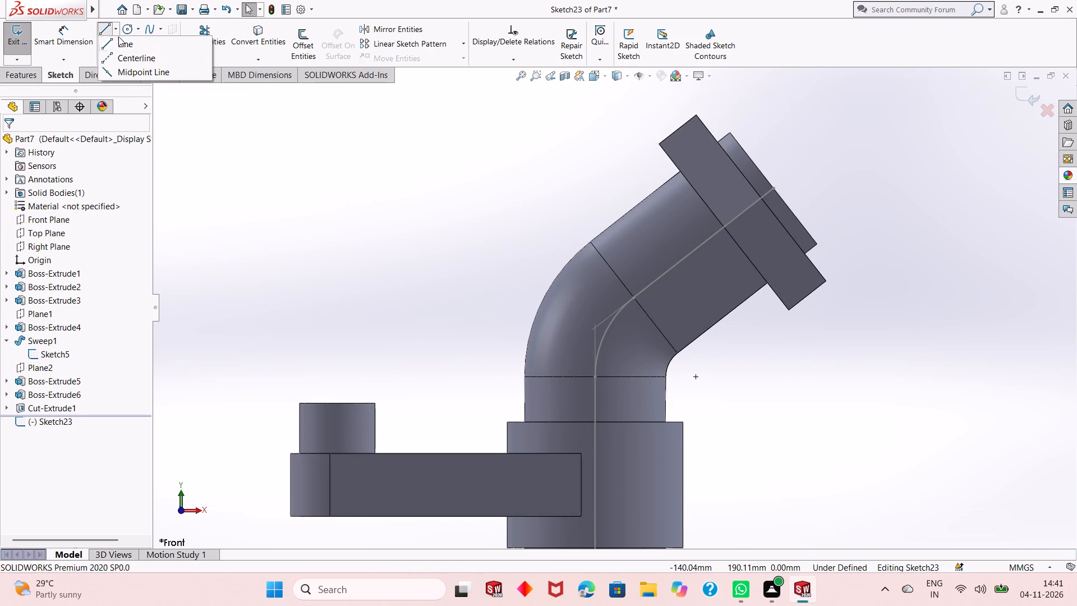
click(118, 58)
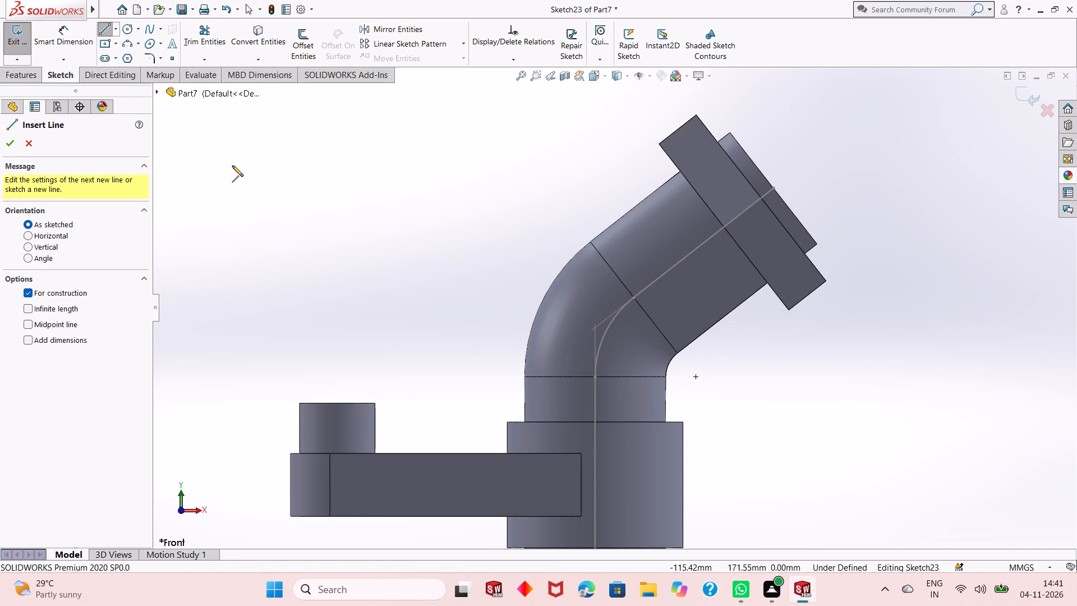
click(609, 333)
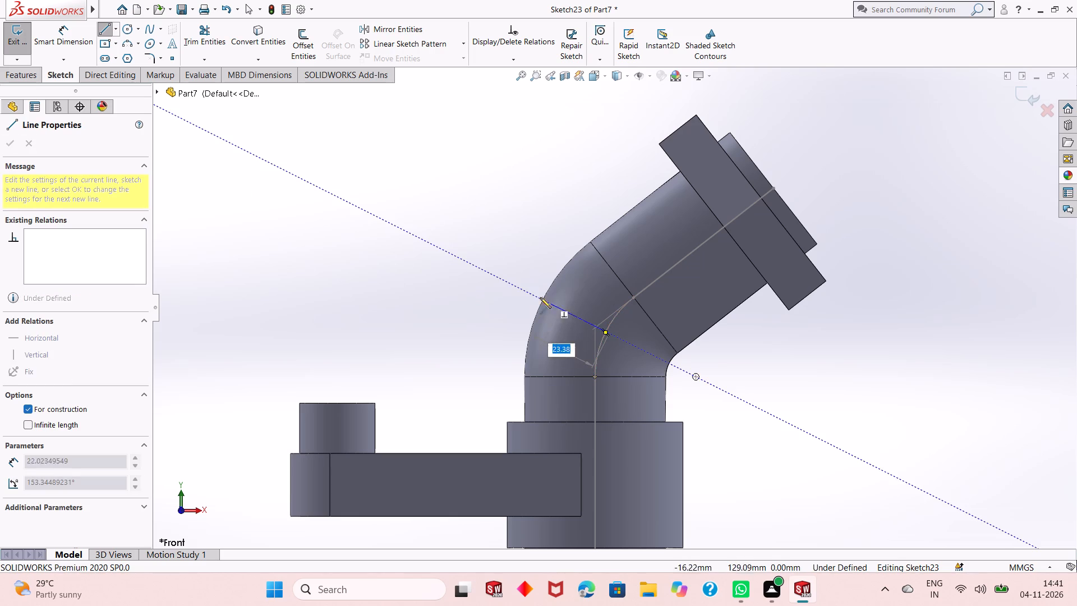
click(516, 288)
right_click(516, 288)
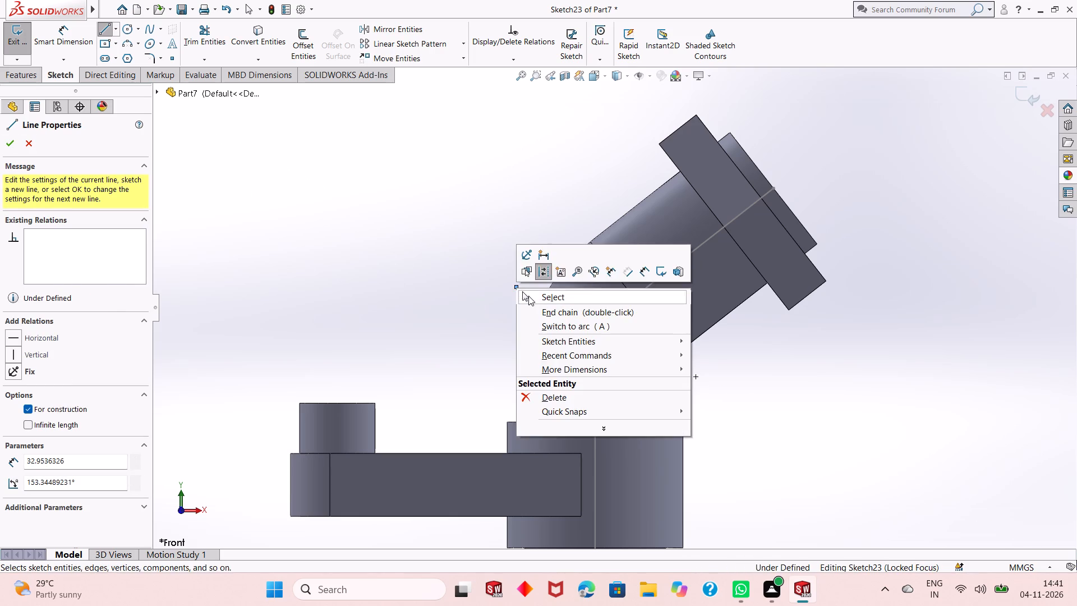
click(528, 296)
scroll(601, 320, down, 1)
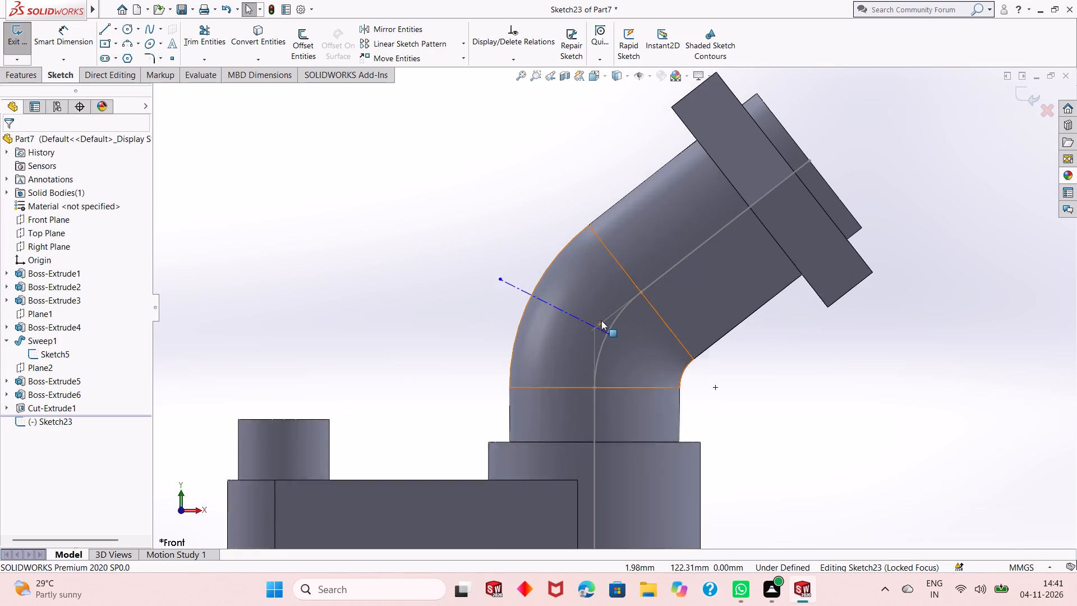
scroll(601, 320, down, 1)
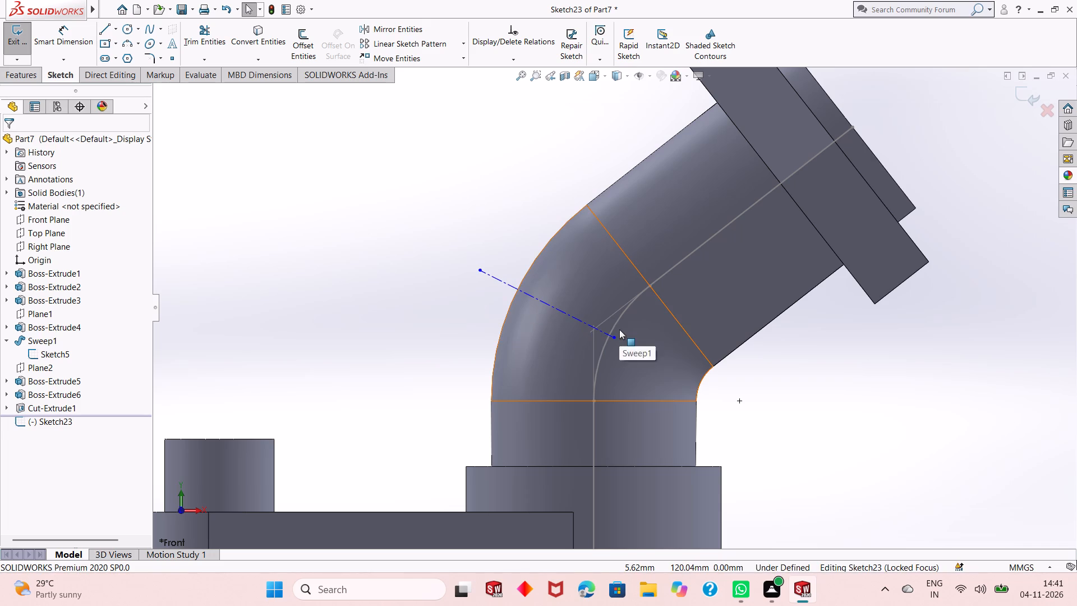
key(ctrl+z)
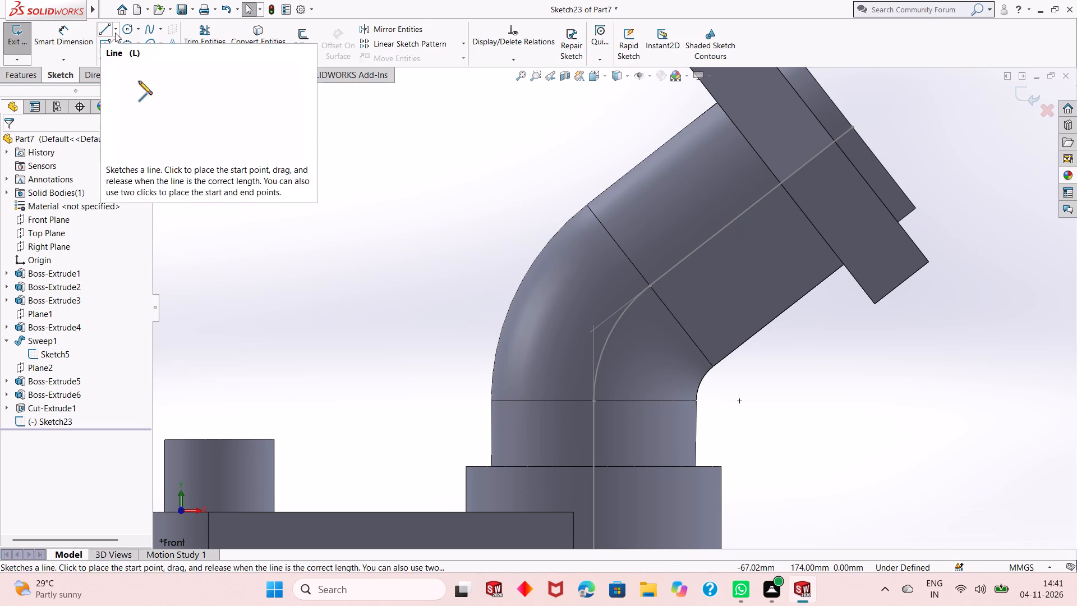
Draw a centerline about 31 mm long from the midpoint of the bend's path arc outward past the pipe's outer wall.
click(115, 33)
click(135, 55)
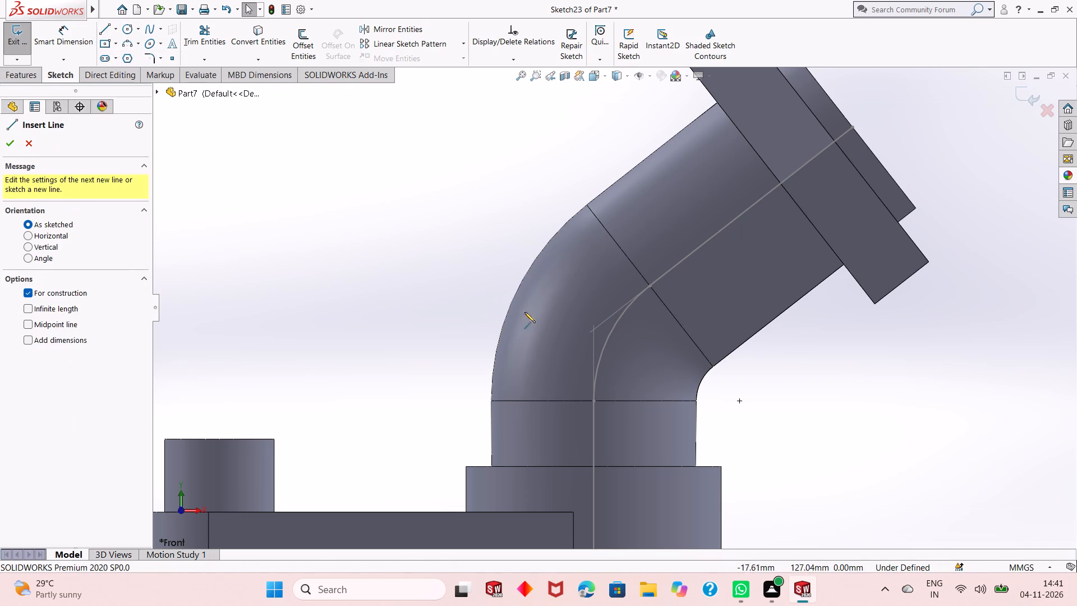
click(608, 337)
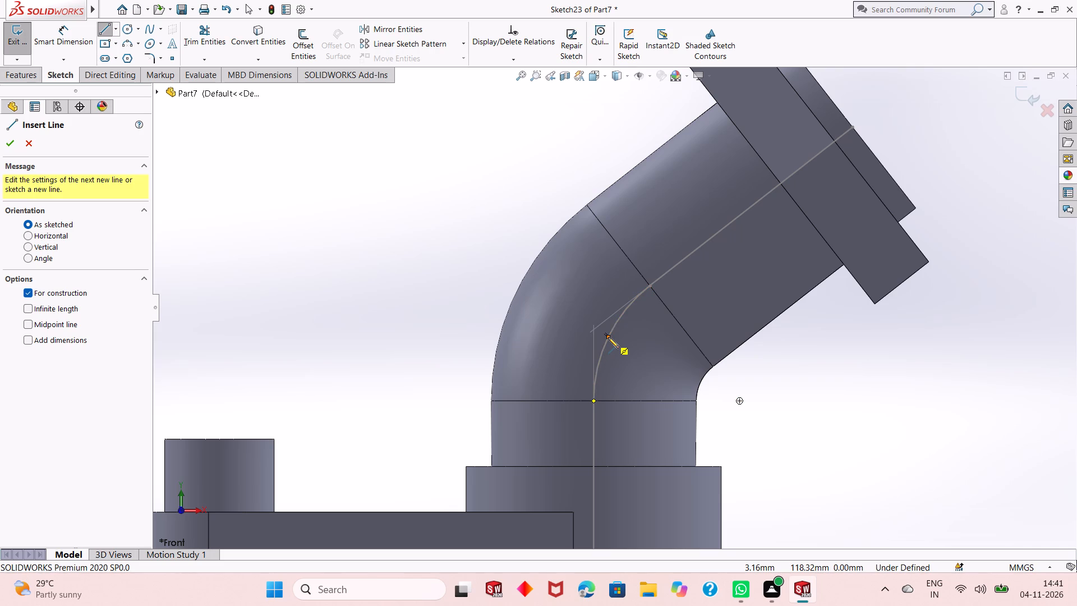
click(482, 273)
key(Escape)
key(Escape)
key(Escape)
key(Escape)
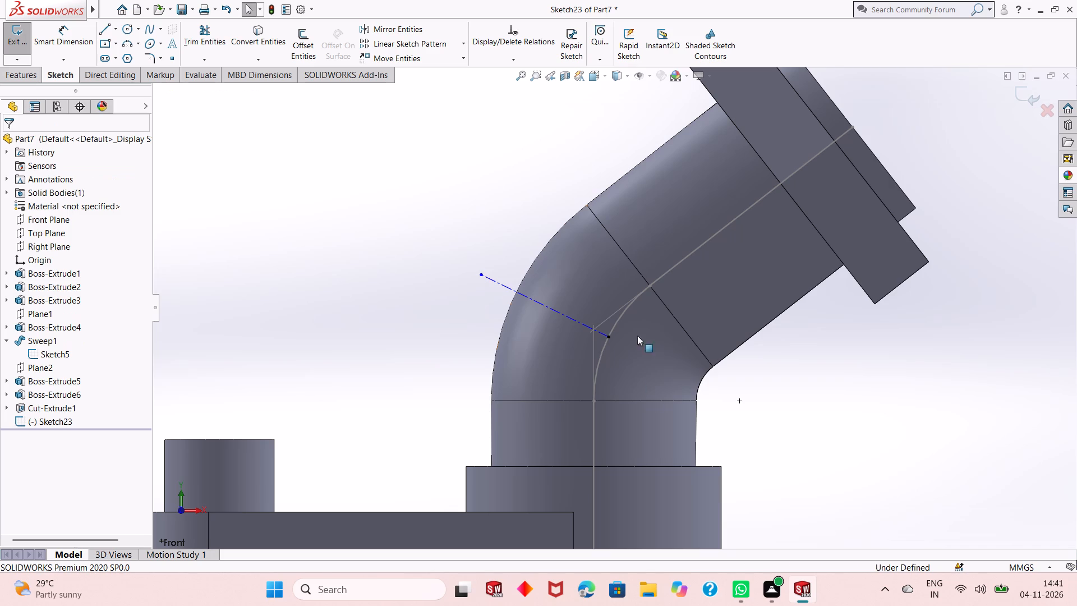
Dimension the centerline's length, keeping it as drawn.
click(62, 35)
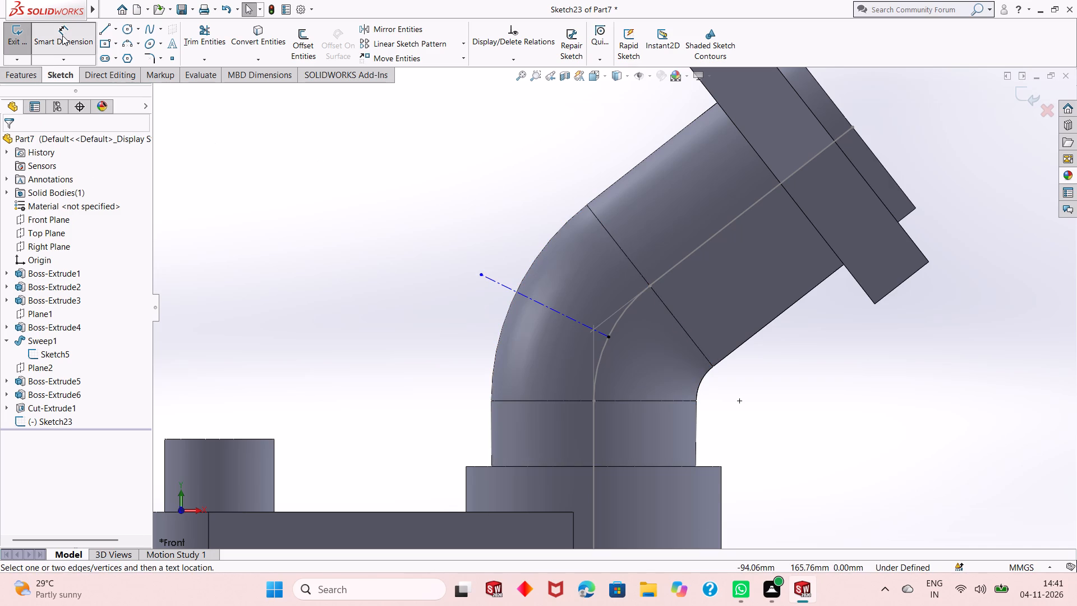
click(556, 313)
click(462, 375)
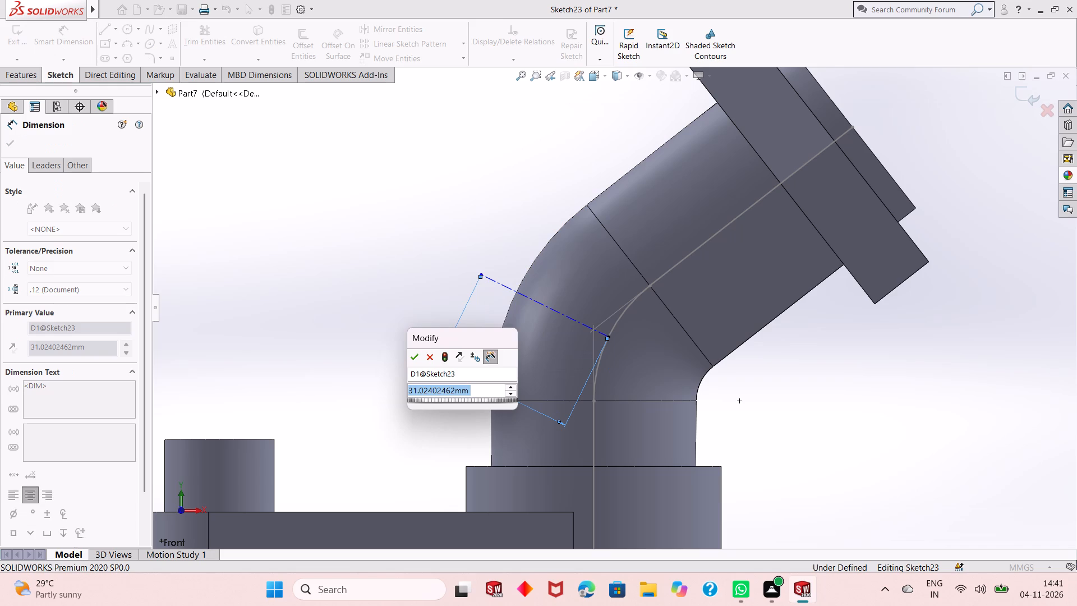
key(Return)
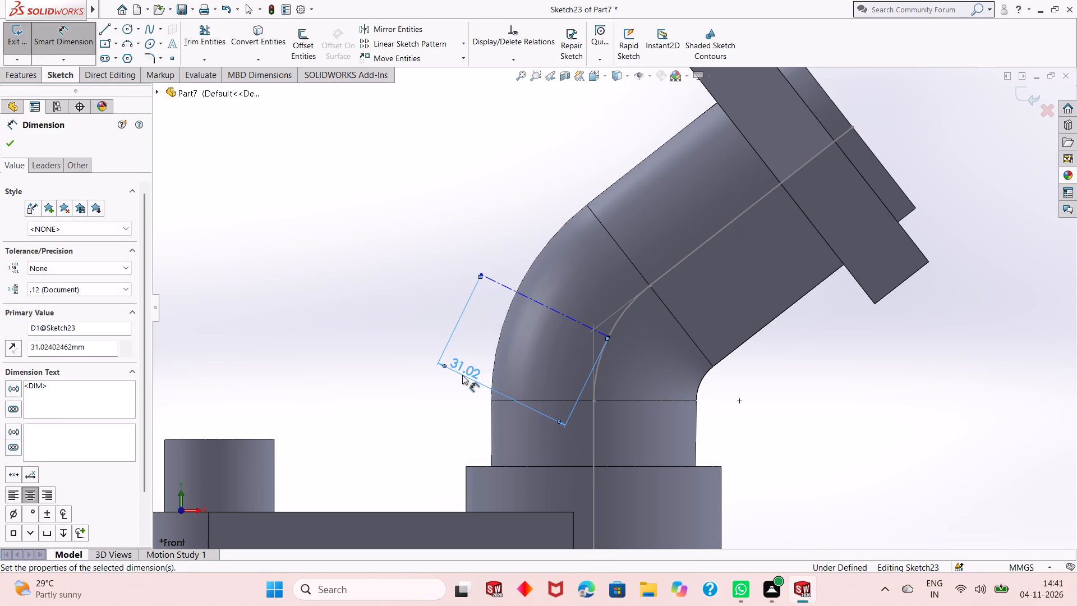
key(Escape)
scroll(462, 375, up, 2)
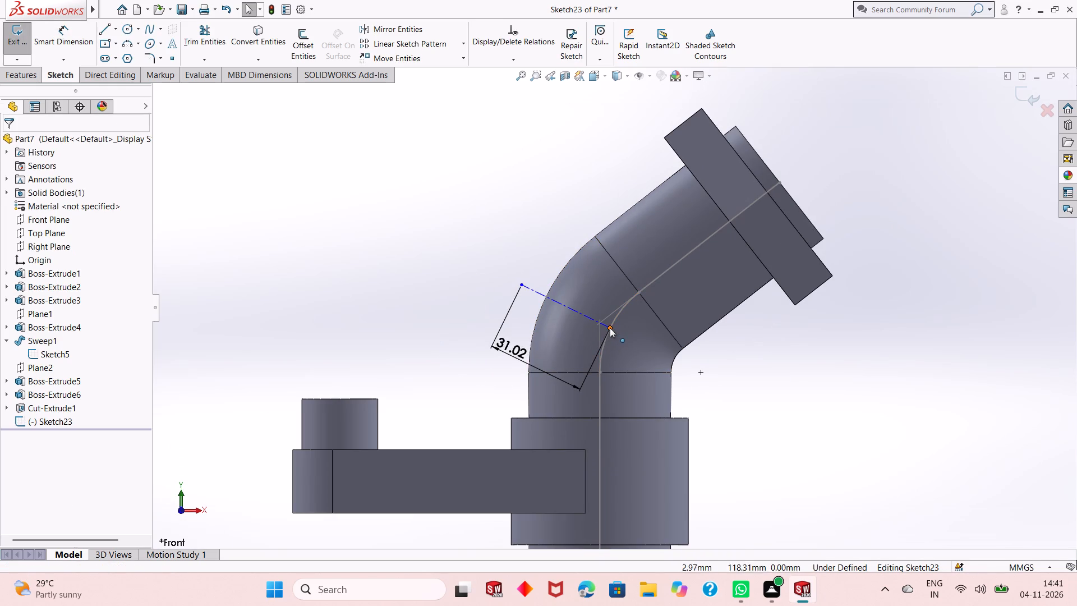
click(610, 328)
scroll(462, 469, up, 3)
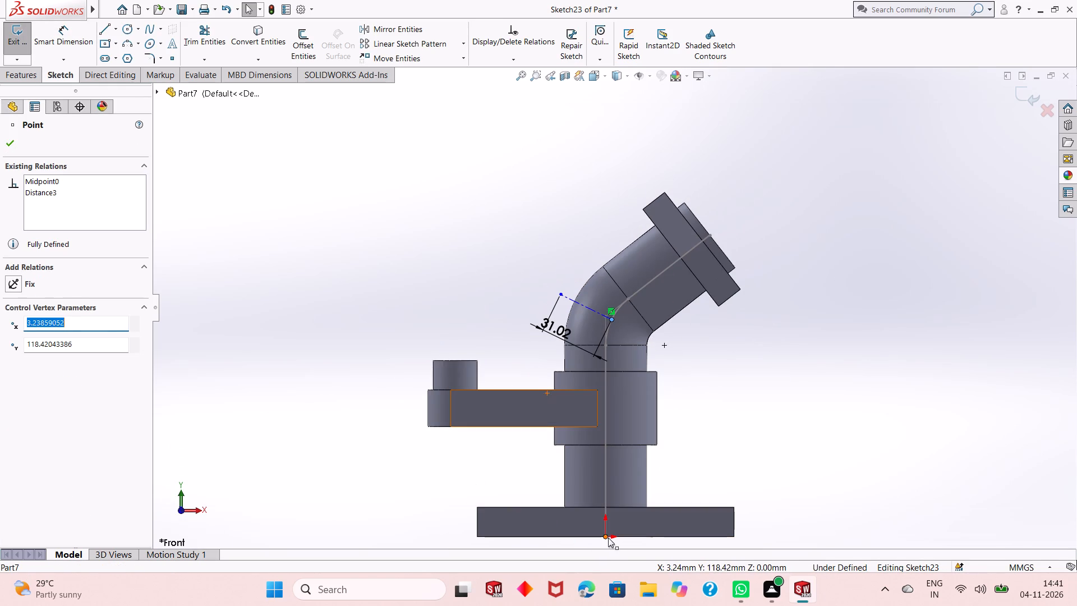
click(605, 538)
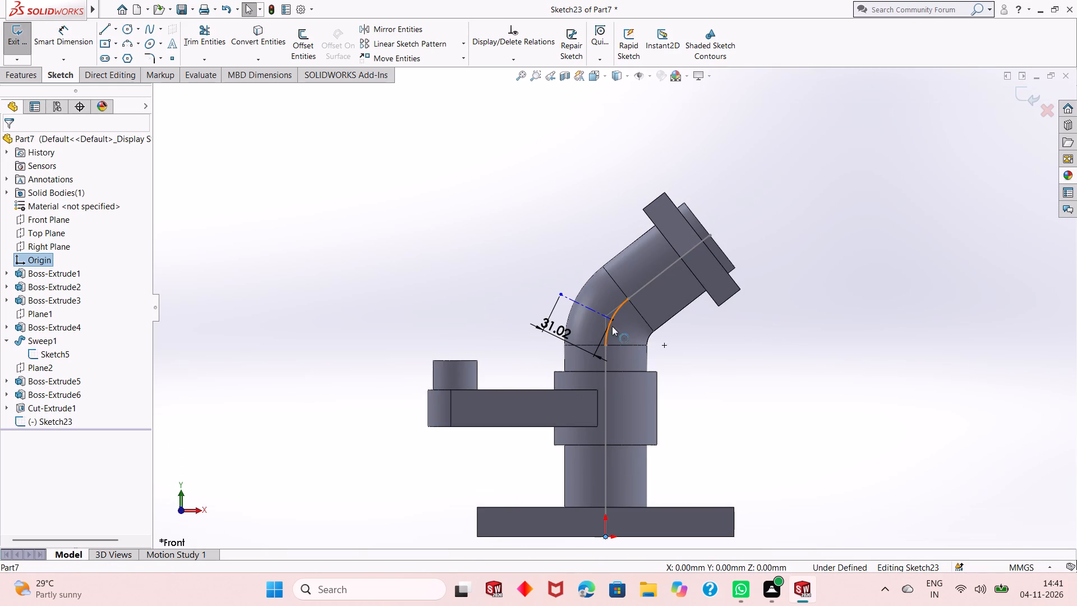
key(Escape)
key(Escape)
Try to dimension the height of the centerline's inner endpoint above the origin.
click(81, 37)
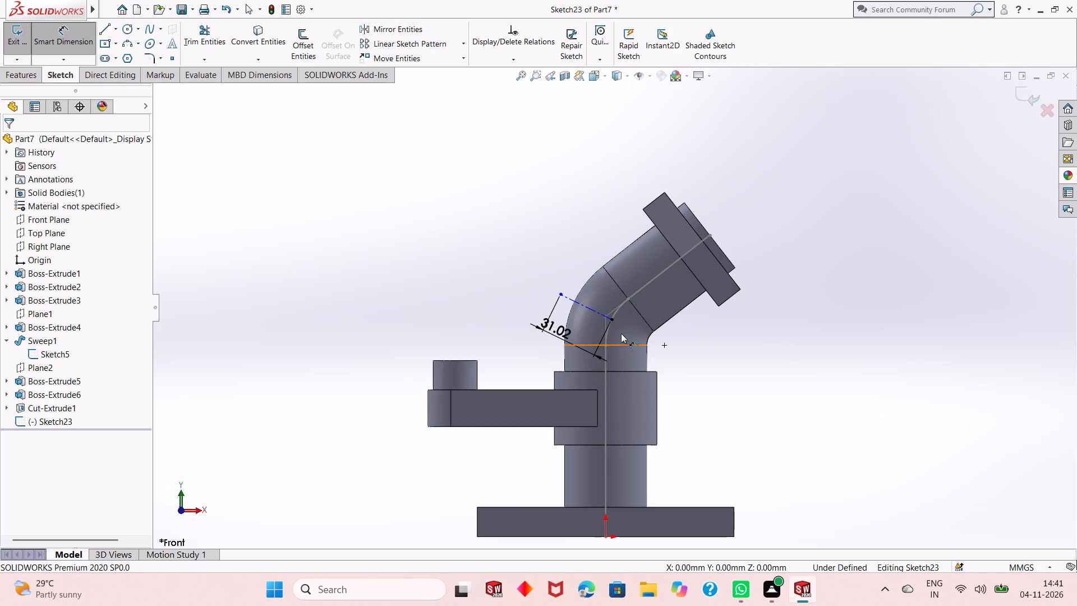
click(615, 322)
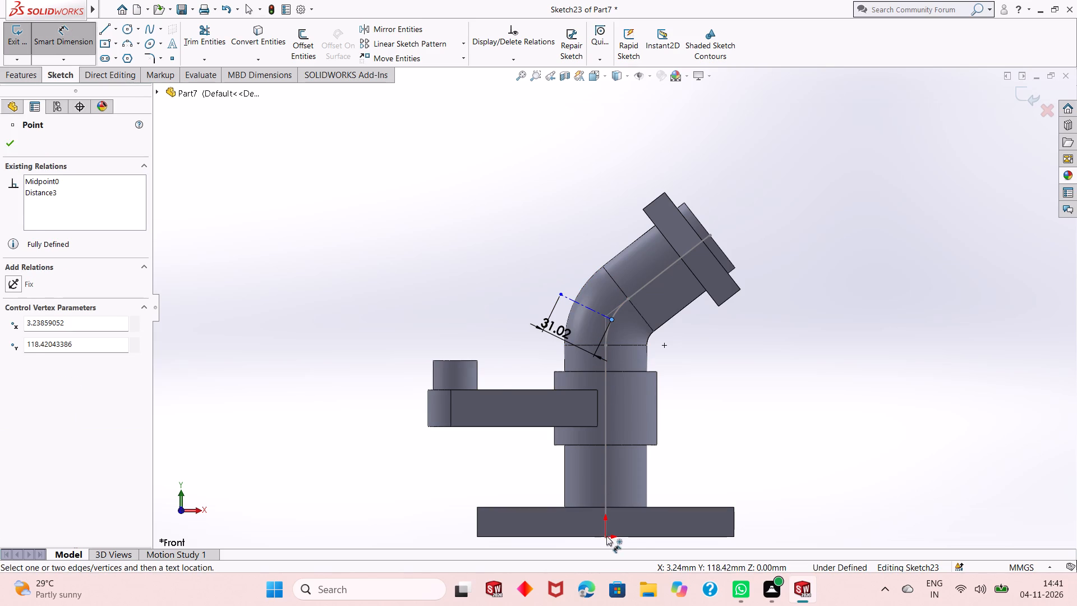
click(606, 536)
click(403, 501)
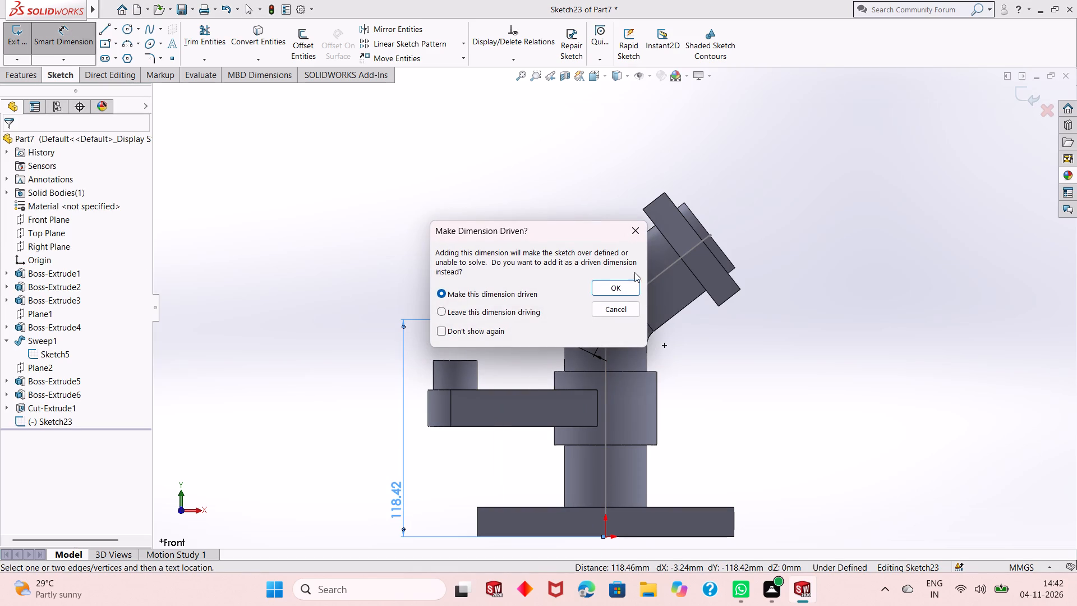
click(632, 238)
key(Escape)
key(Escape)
Fix the centerline's free outer endpoint in place beyond the bend's outer wall.
scroll(608, 270, down, 4)
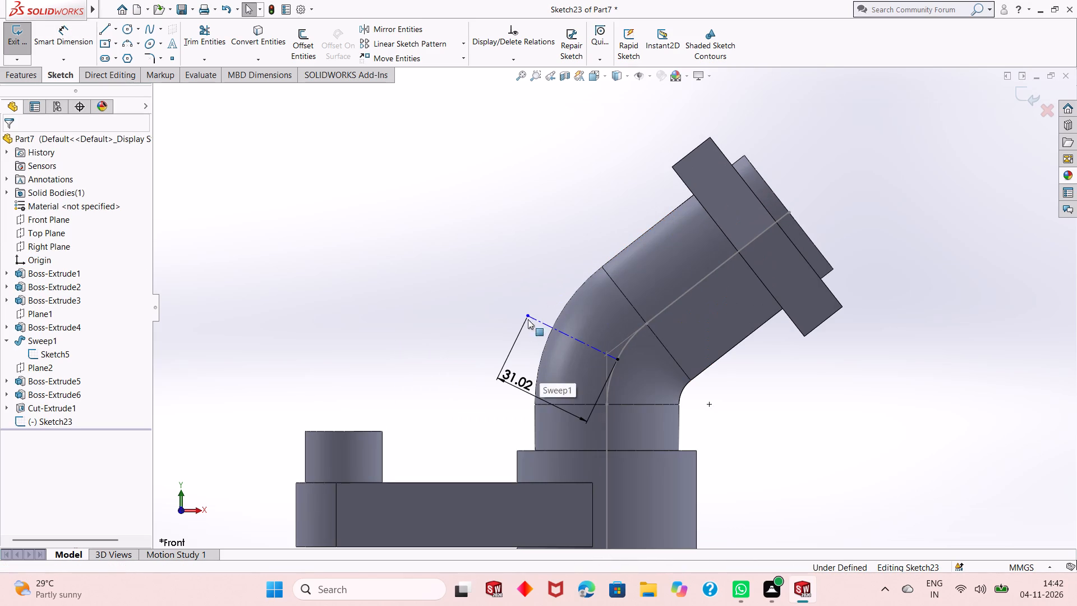
click(526, 312)
key(Escape)
click(528, 318)
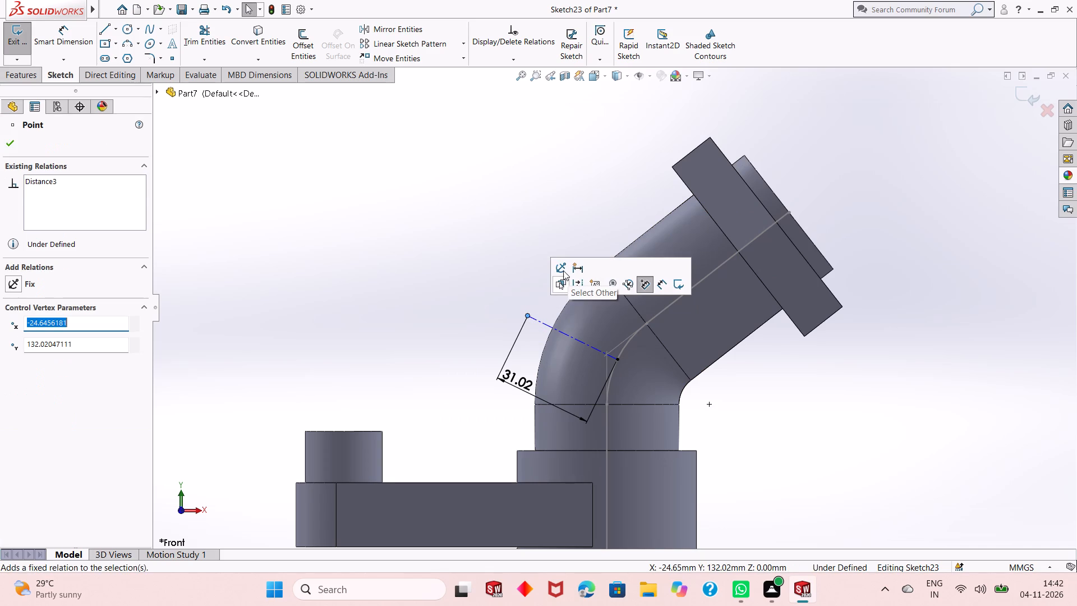
click(563, 270)
key(Escape)
key(Escape)
Delete the centerline's conflicting length dimension.
right_click(504, 382)
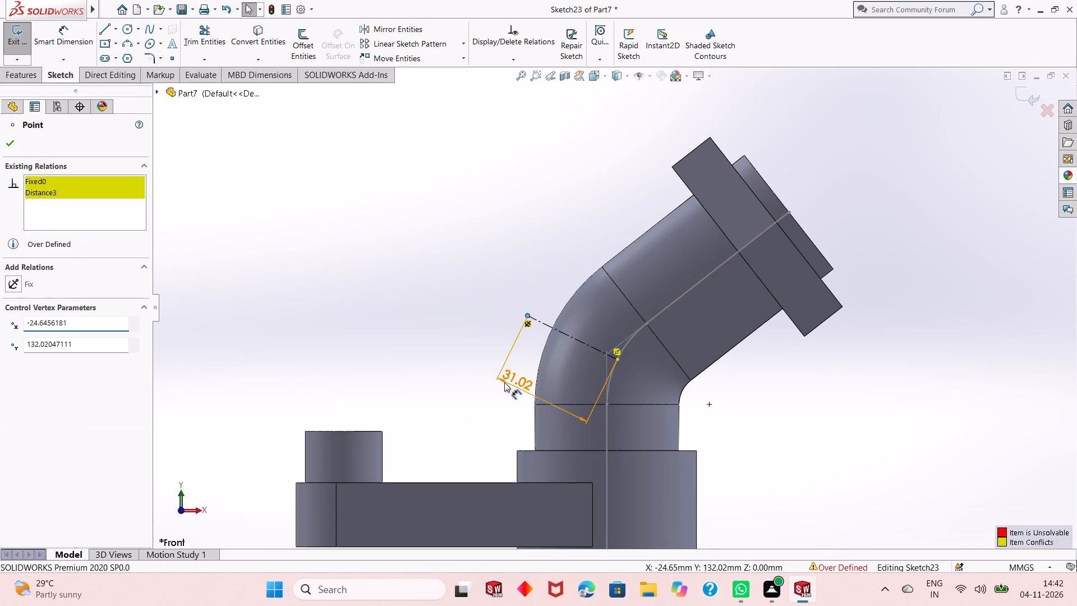
click(536, 438)
key(Escape)
key(Escape)
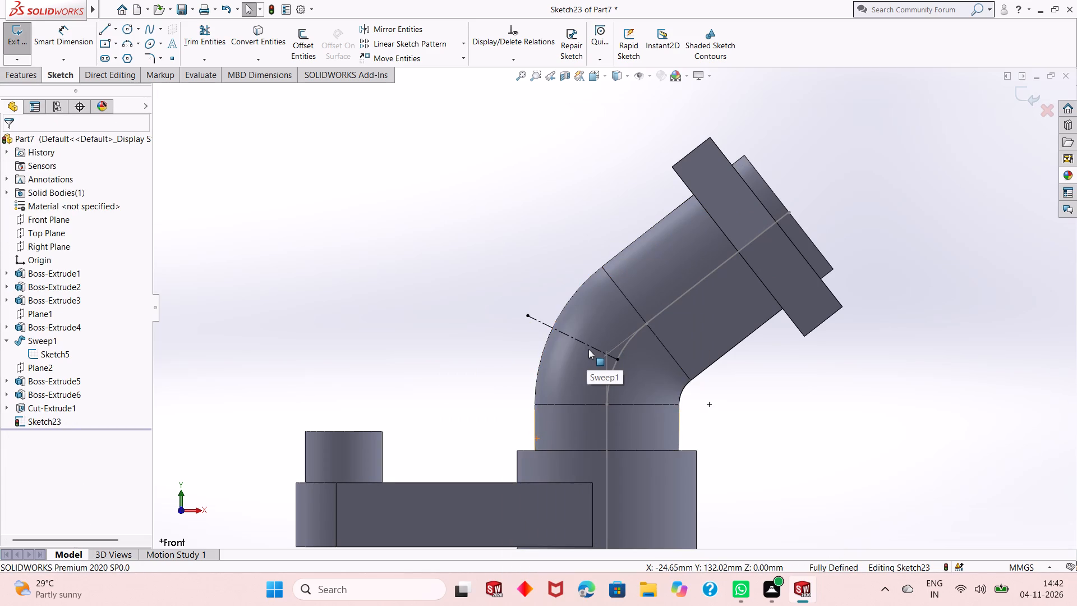
key(Escape)
Draw a 15 mm line at about 135° from the upper end of the bend's path arc toward the pipe's outer wall.
scroll(588, 349, up, 1)
scroll(634, 270, down, 2)
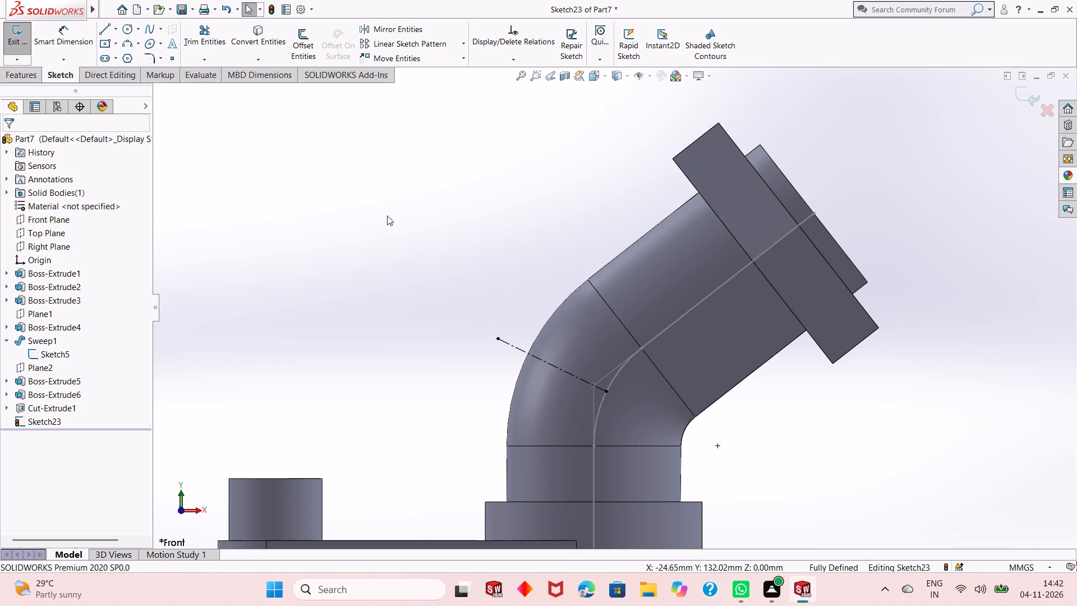
click(102, 30)
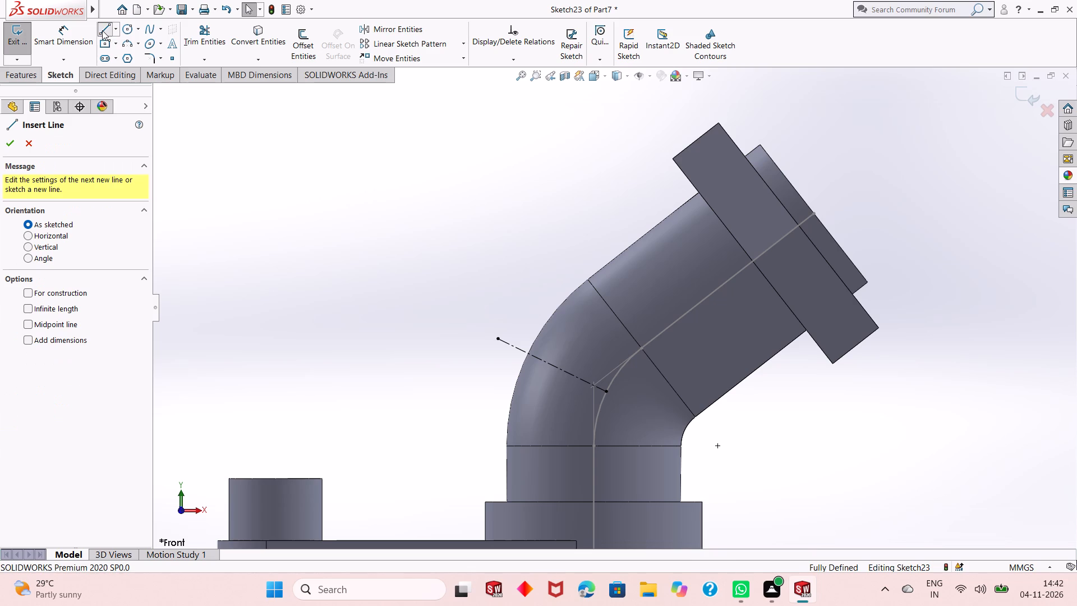
click(641, 350)
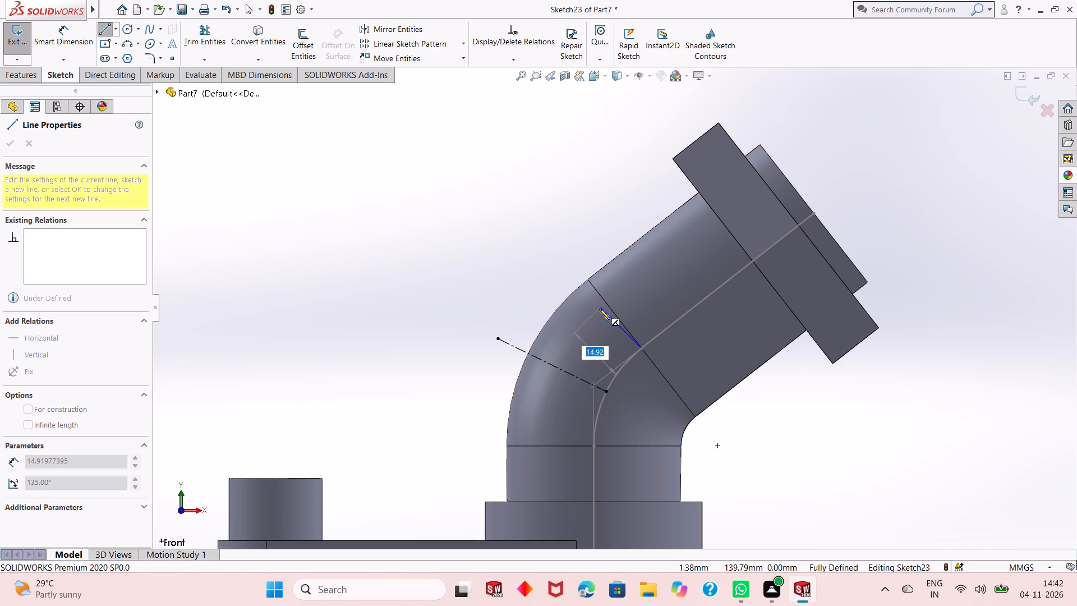
text(15)
key(Return)
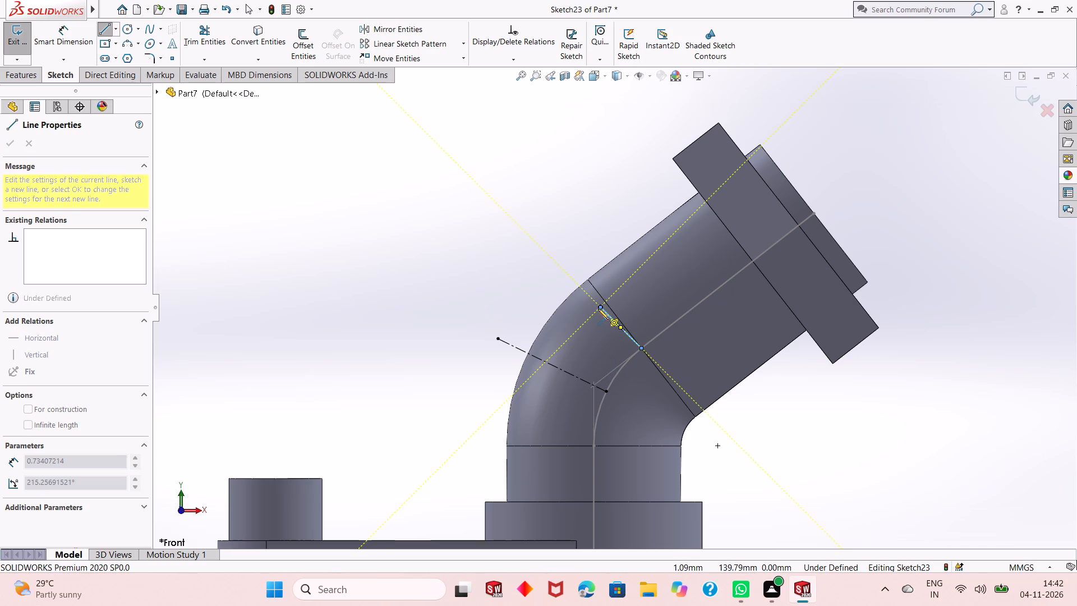
right_click(598, 309)
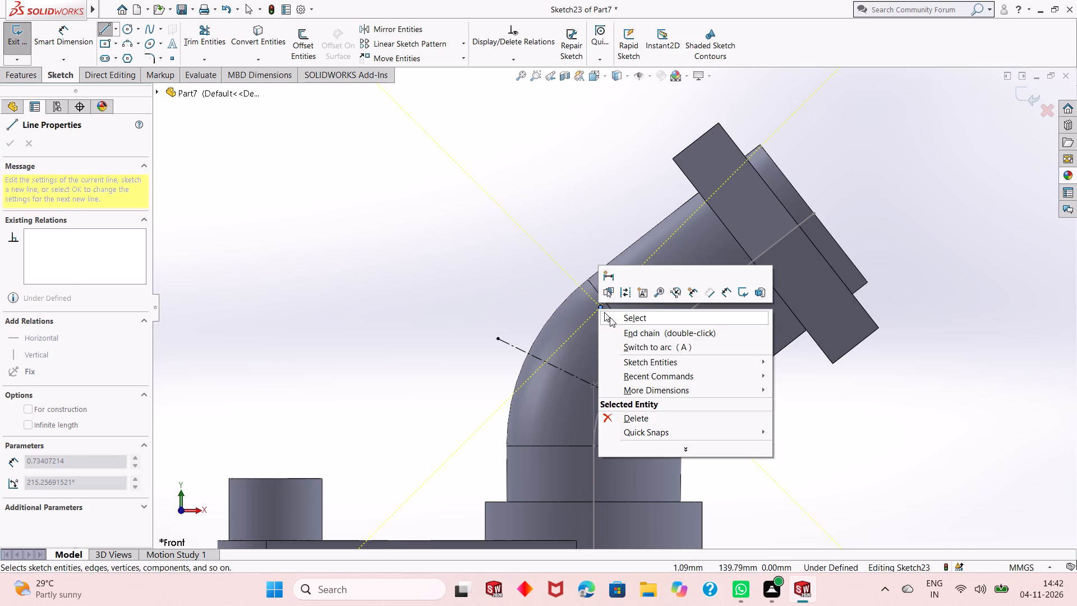
click(610, 317)
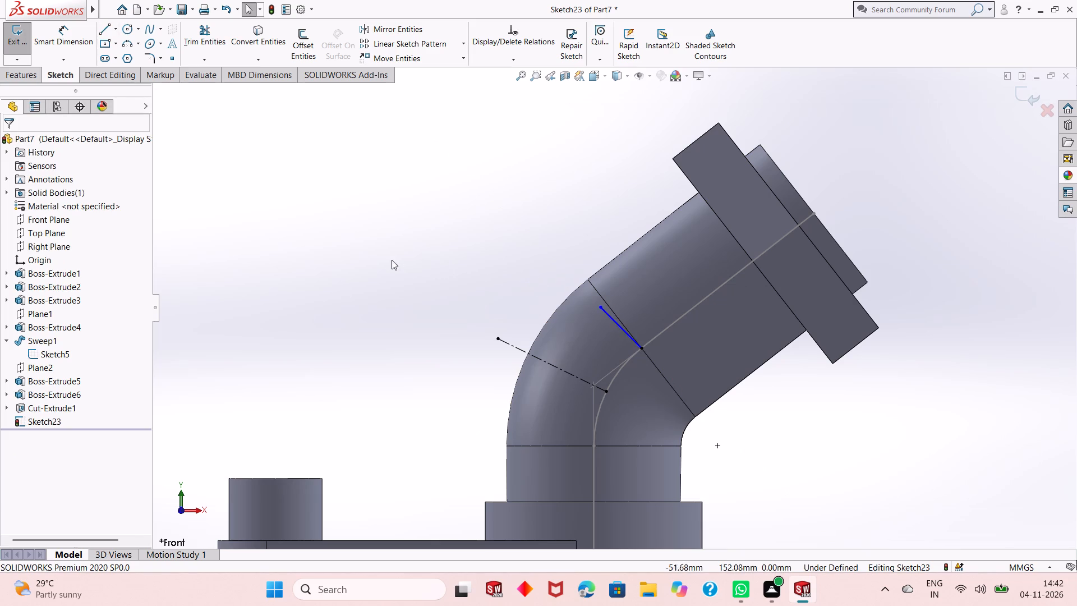
Dimension the angle between the new line and the centerline as 36°.
click(70, 44)
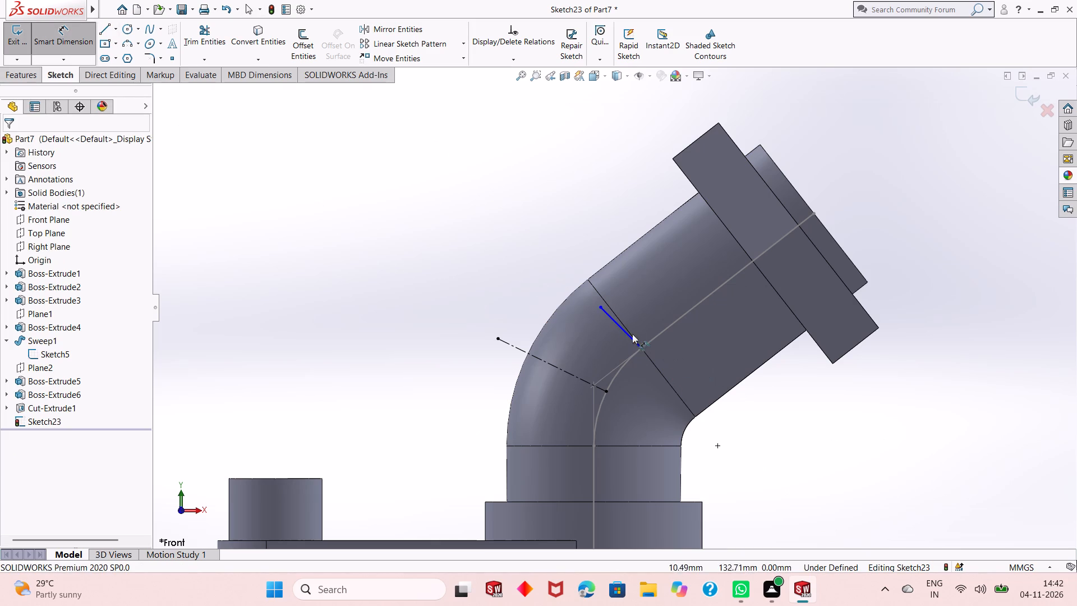
click(620, 328)
click(563, 369)
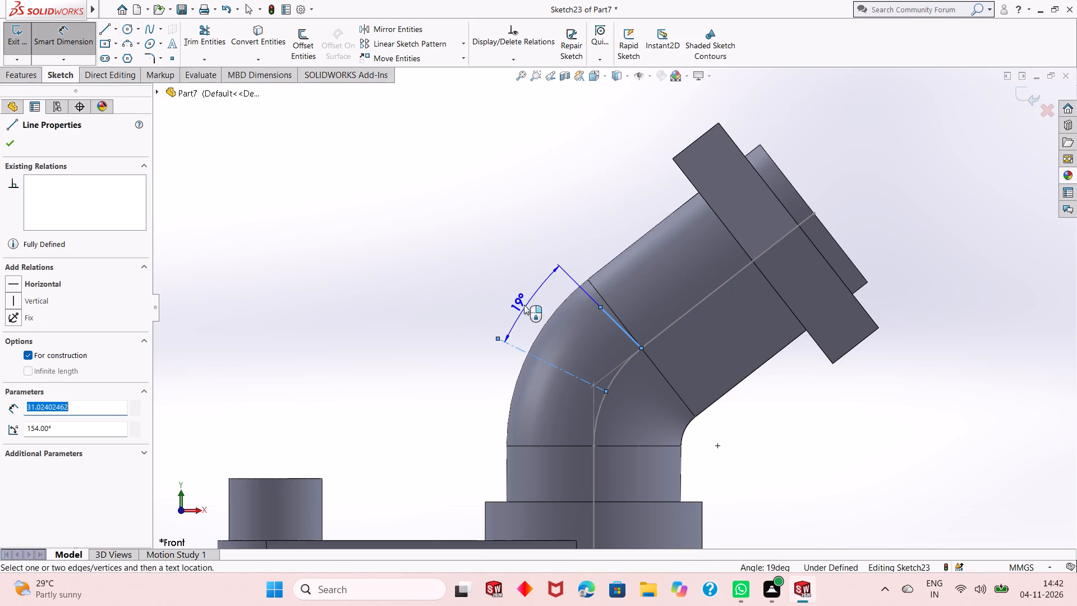
click(534, 310)
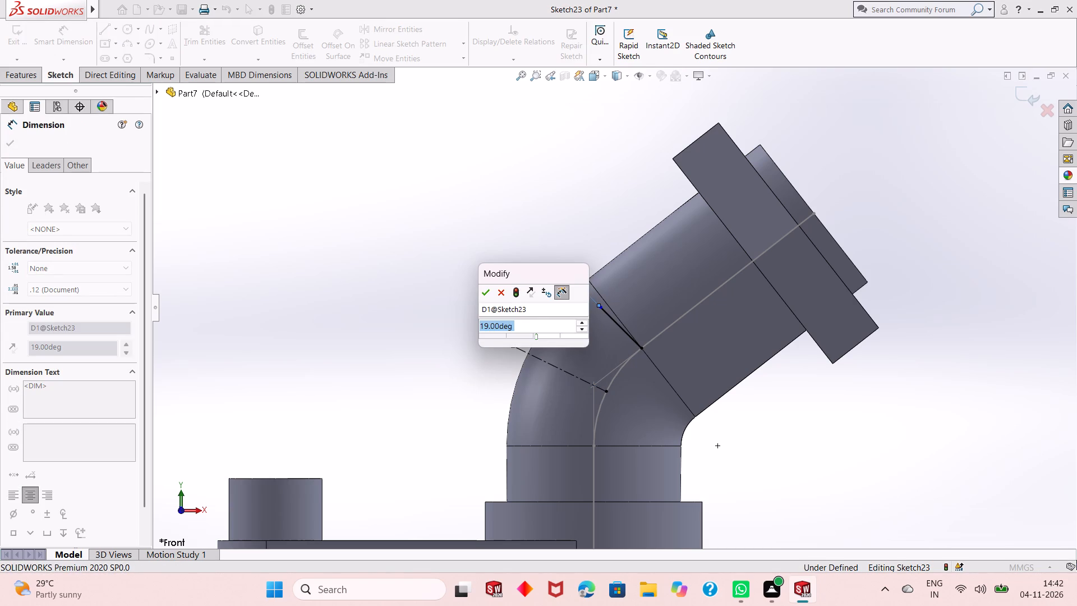
text(36)
key(Return)
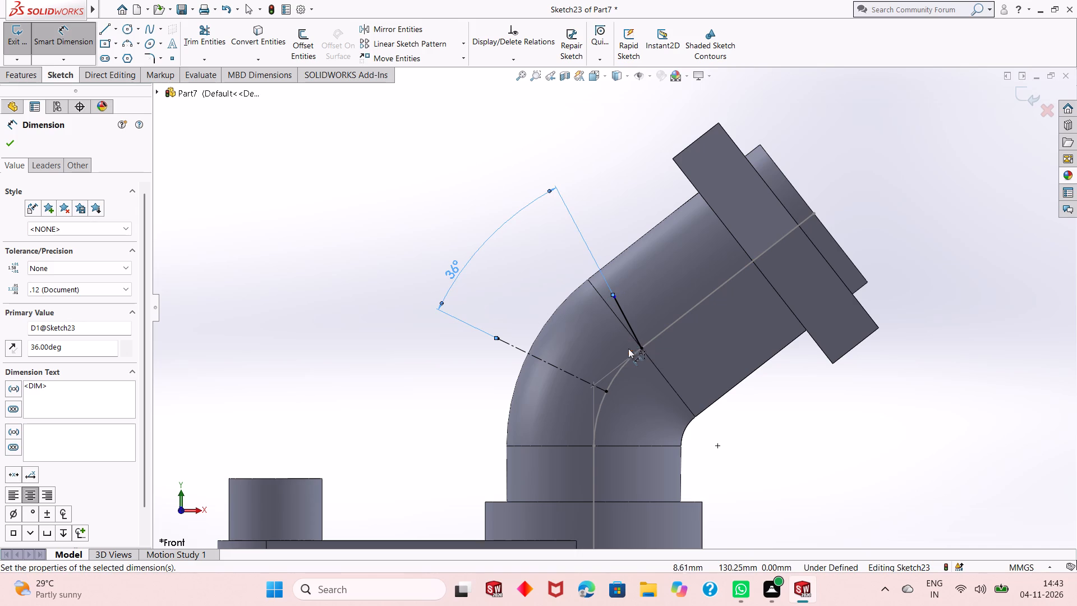
right_click(395, 216)
click(430, 250)
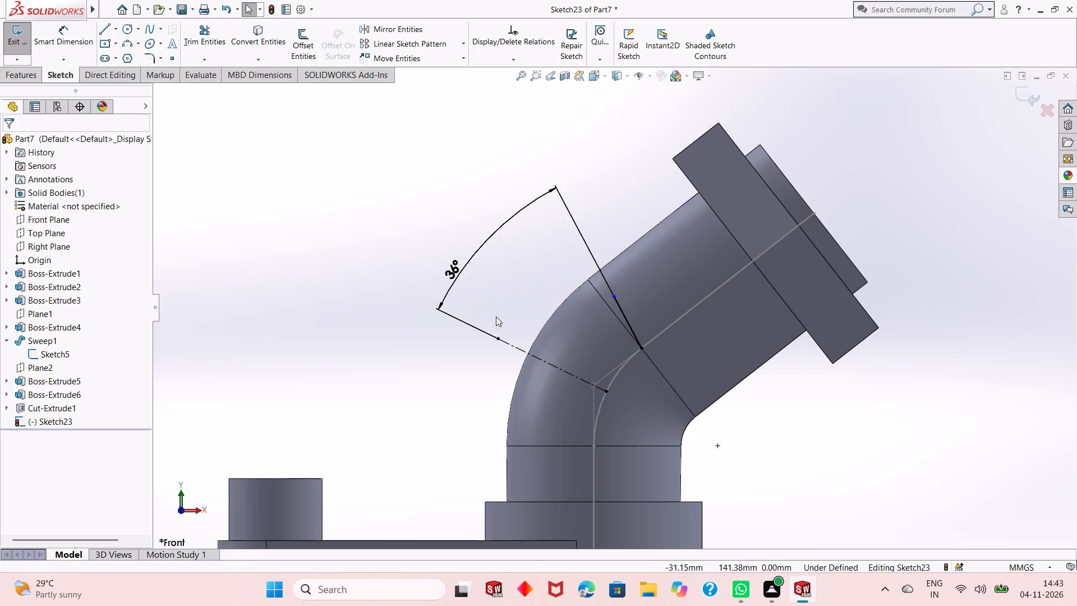
Draw a line along the centerline from its inner end to its midpoint, entering a length of 15 mm.
click(109, 29)
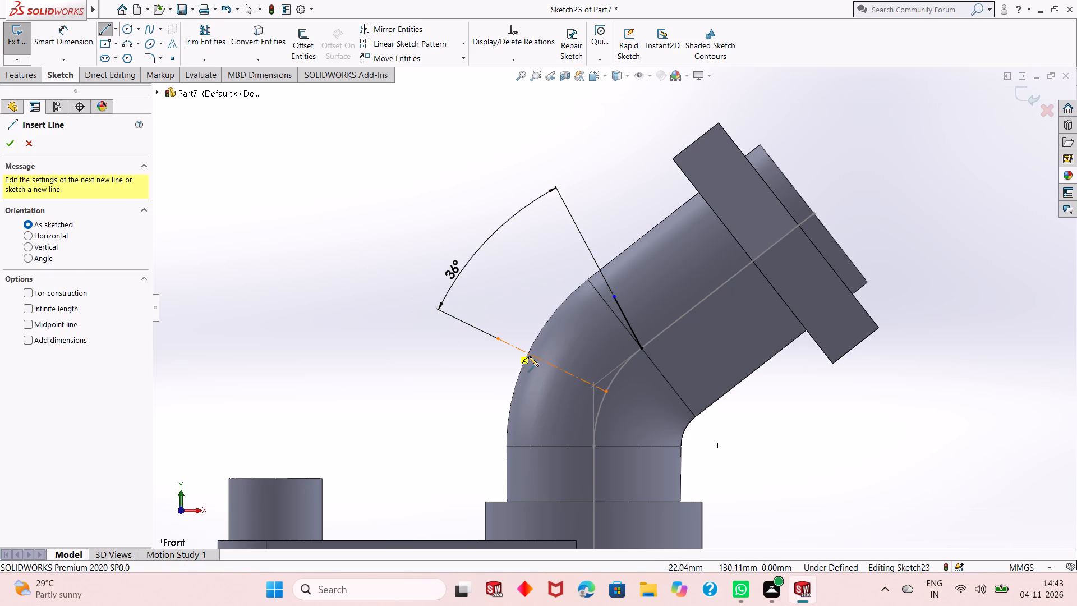
click(606, 391)
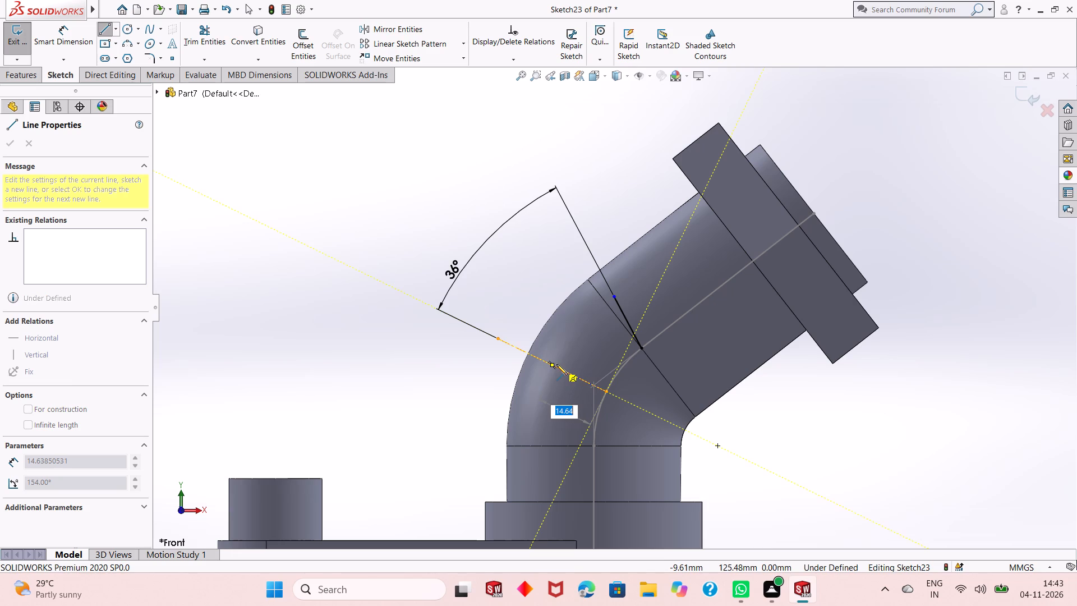
text(15)
key(Return)
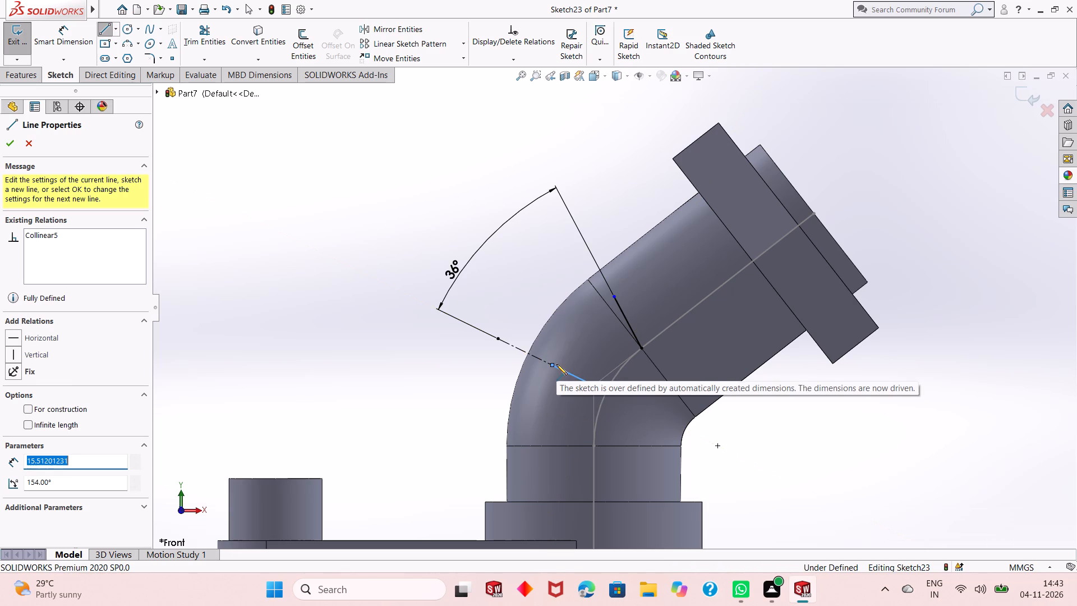
right_click(530, 265)
click(542, 270)
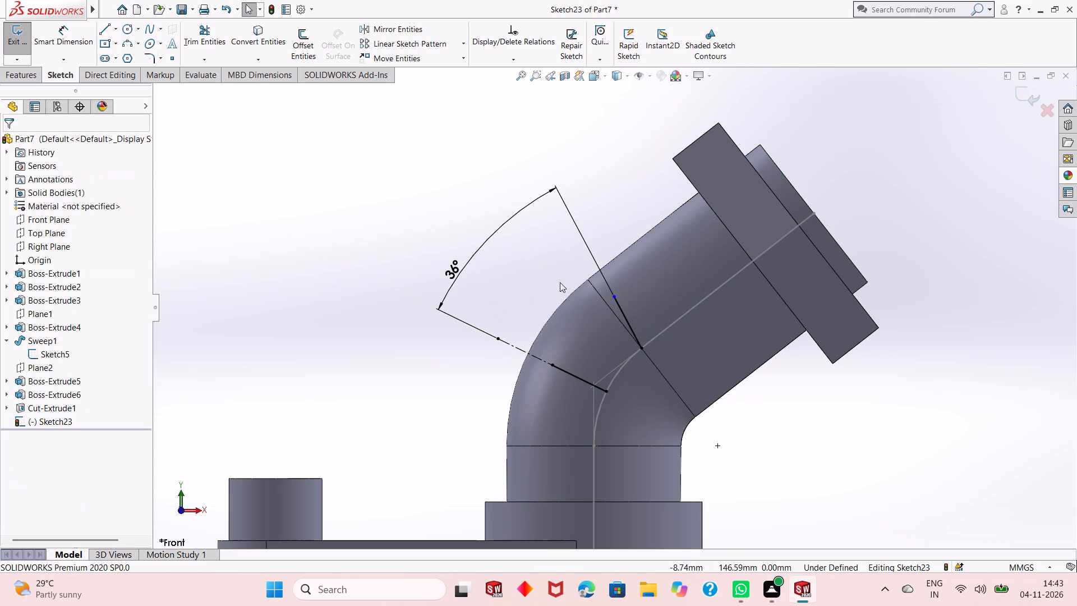
Draw a three-point arc joining the outer ends of the two lines, bulging toward the bend's outer wall with a radius of about 16.8 mm.
click(117, 34)
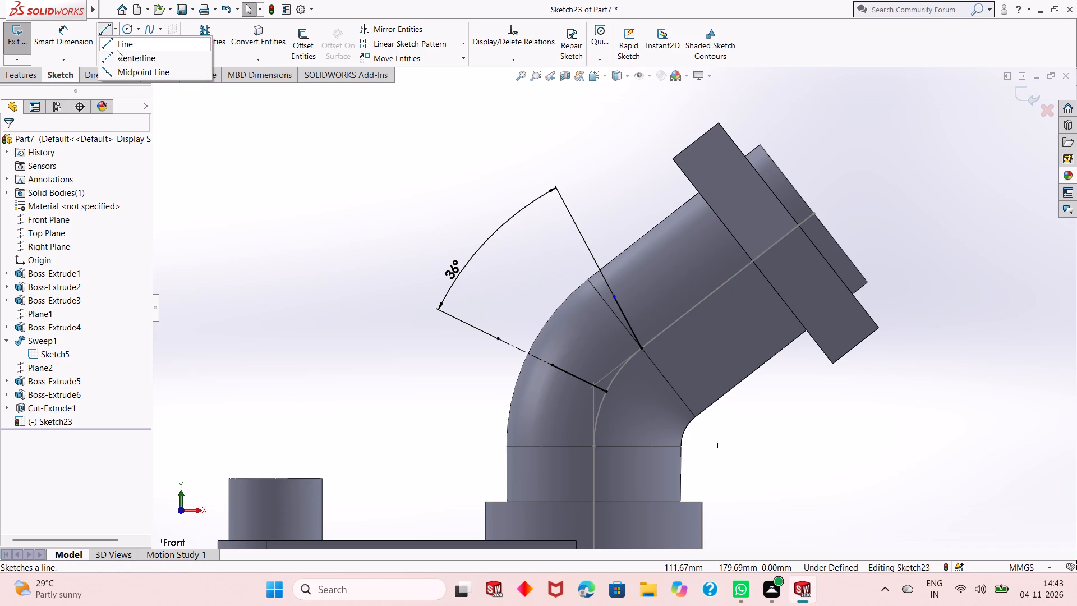
click(182, 115)
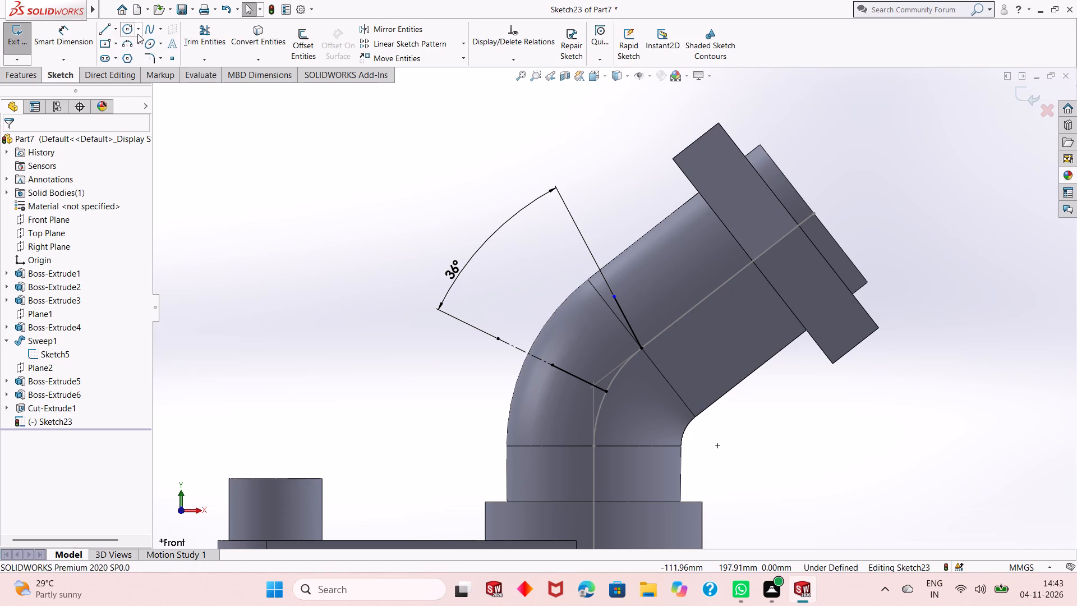
click(128, 48)
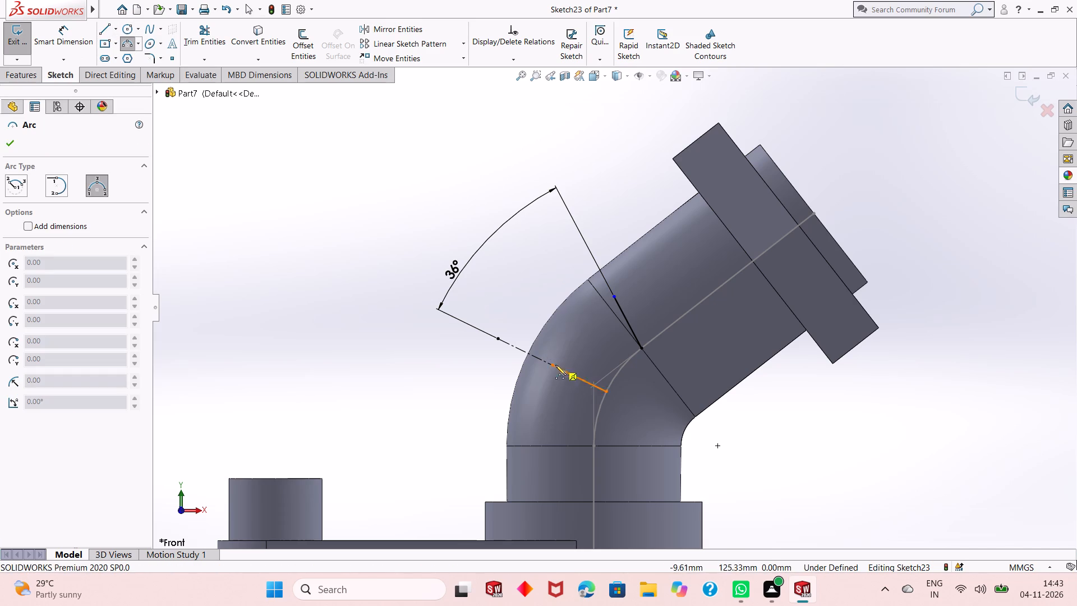
click(553, 365)
click(613, 297)
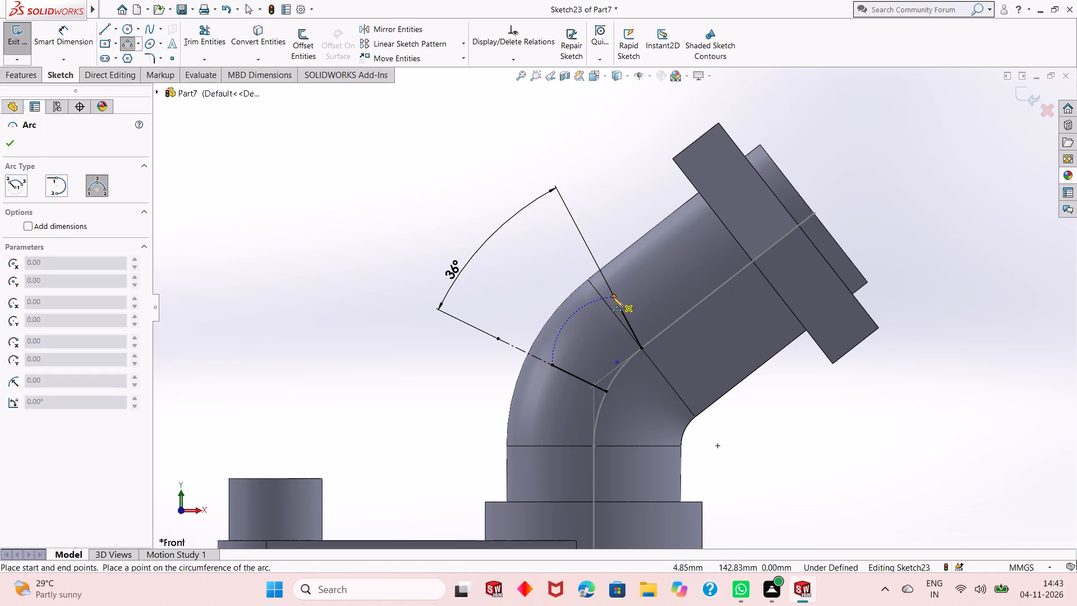
click(577, 311)
right_click(404, 277)
click(410, 283)
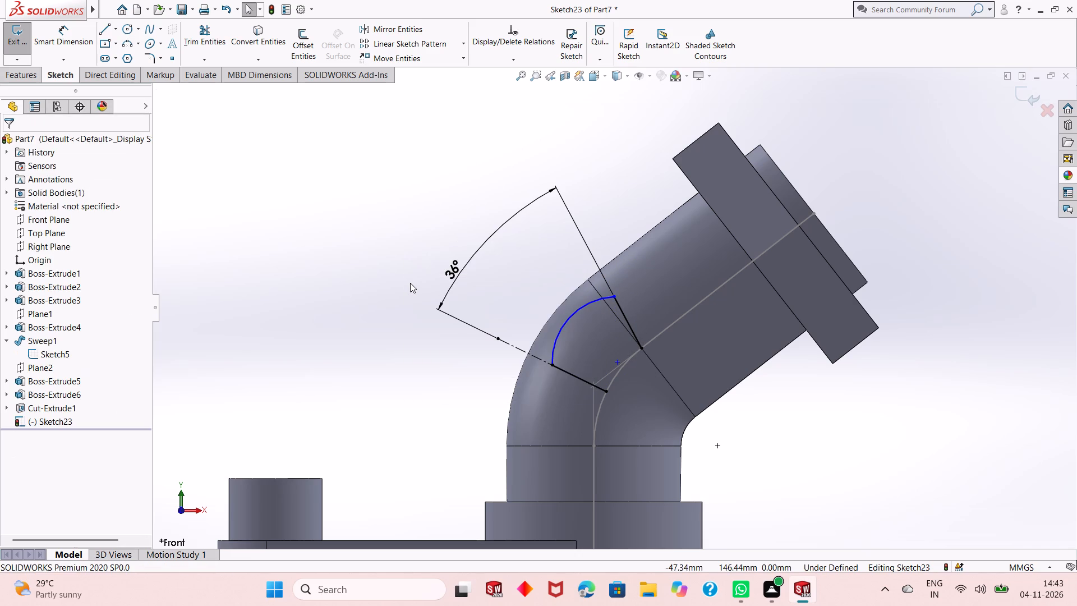
Dimension the new arc's radius and try to set it to 10 mm.
click(86, 44)
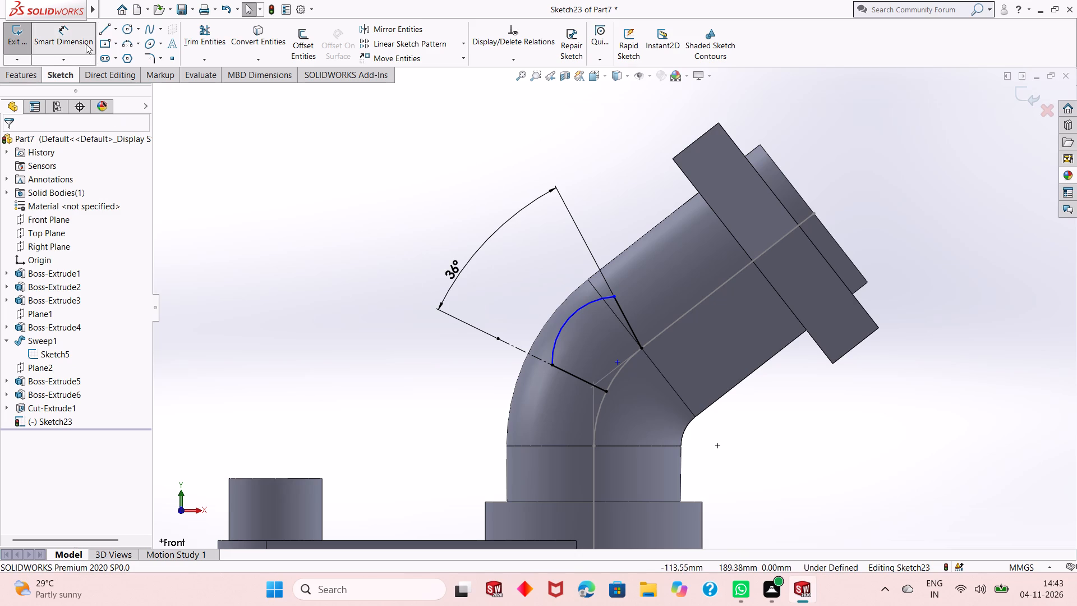
click(556, 336)
click(503, 304)
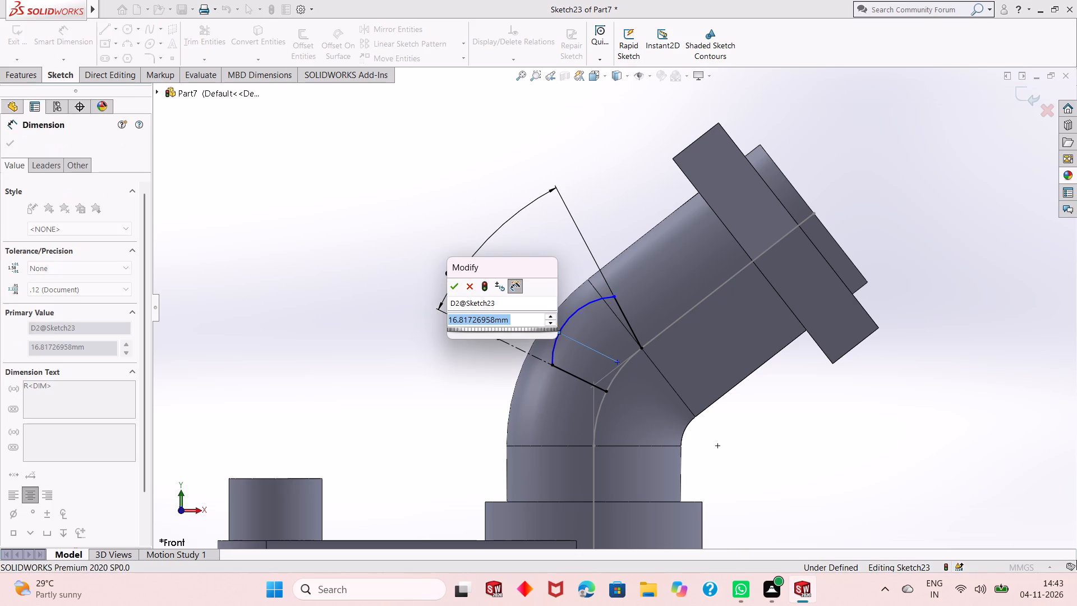
text(10)
key(Return)
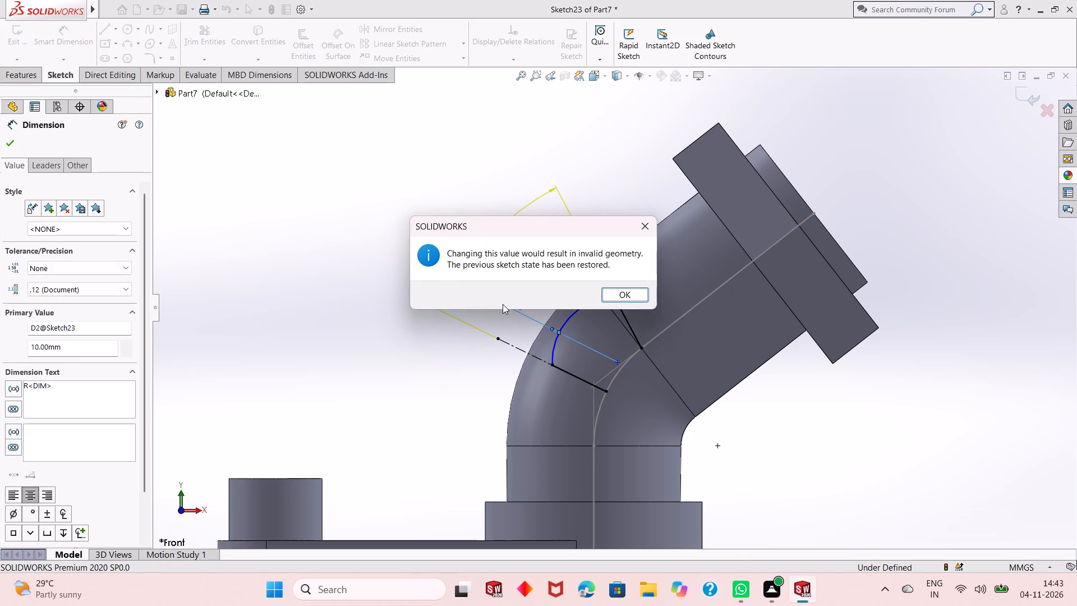
click(647, 230)
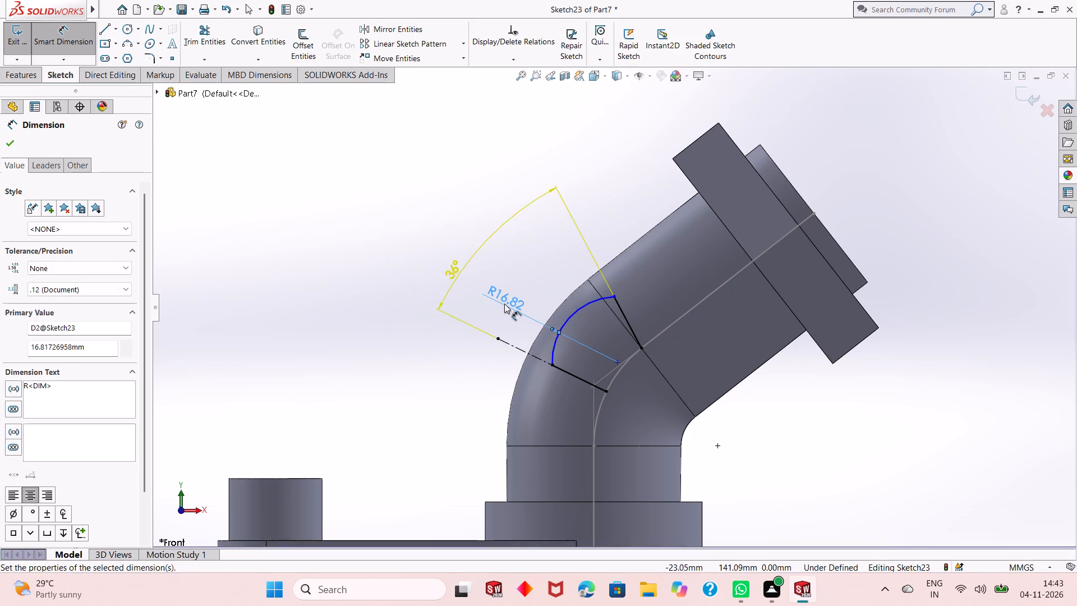
double_click(504, 304)
text(10)
key(Return)
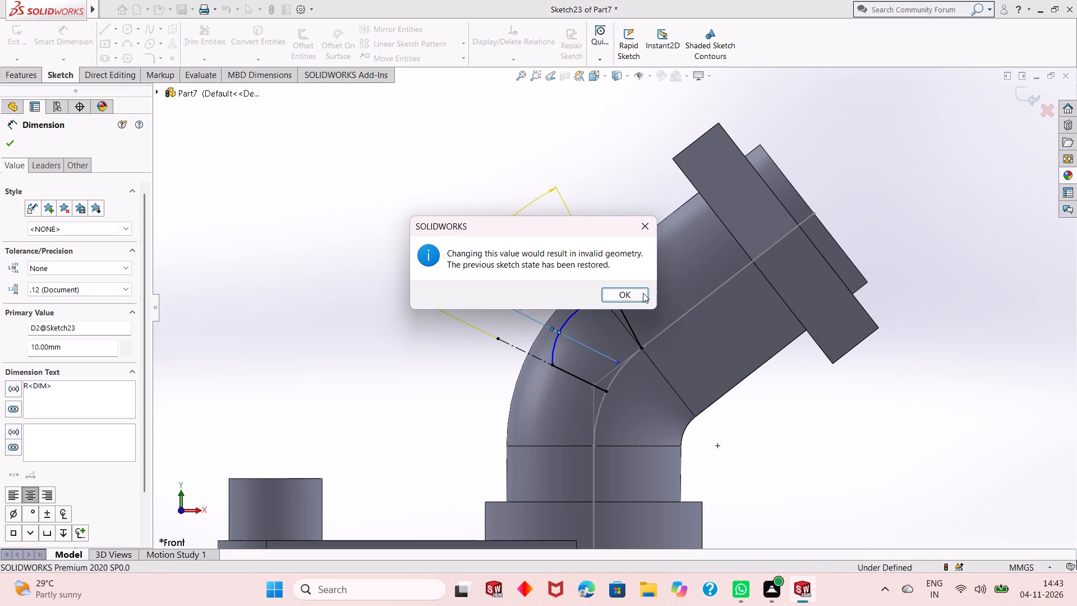
click(643, 293)
Set the arc's radius to 15 mm.
double_click(495, 291)
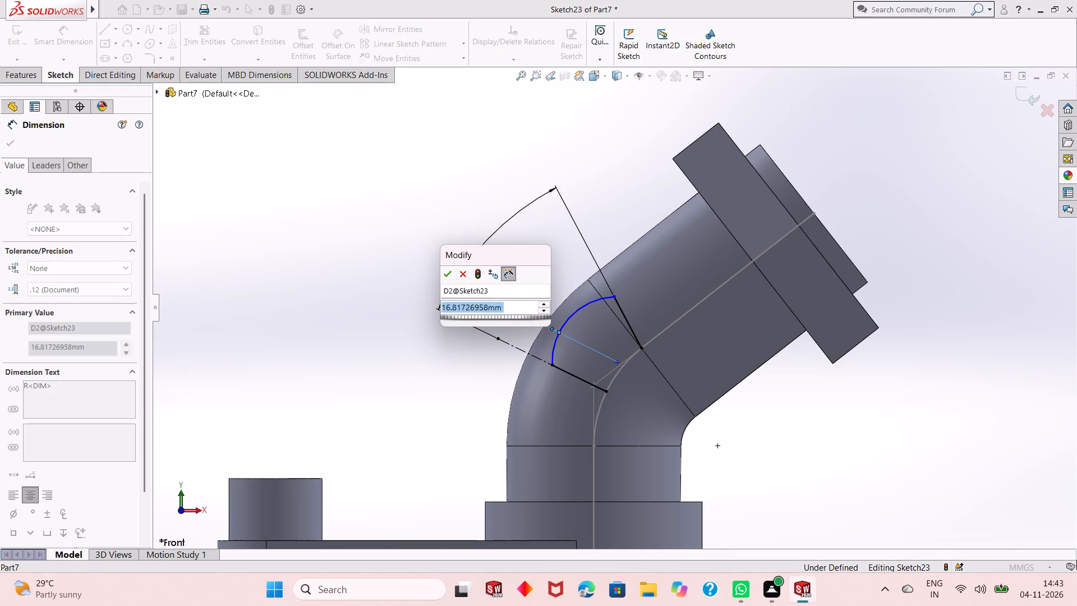
text(15)
key(Return)
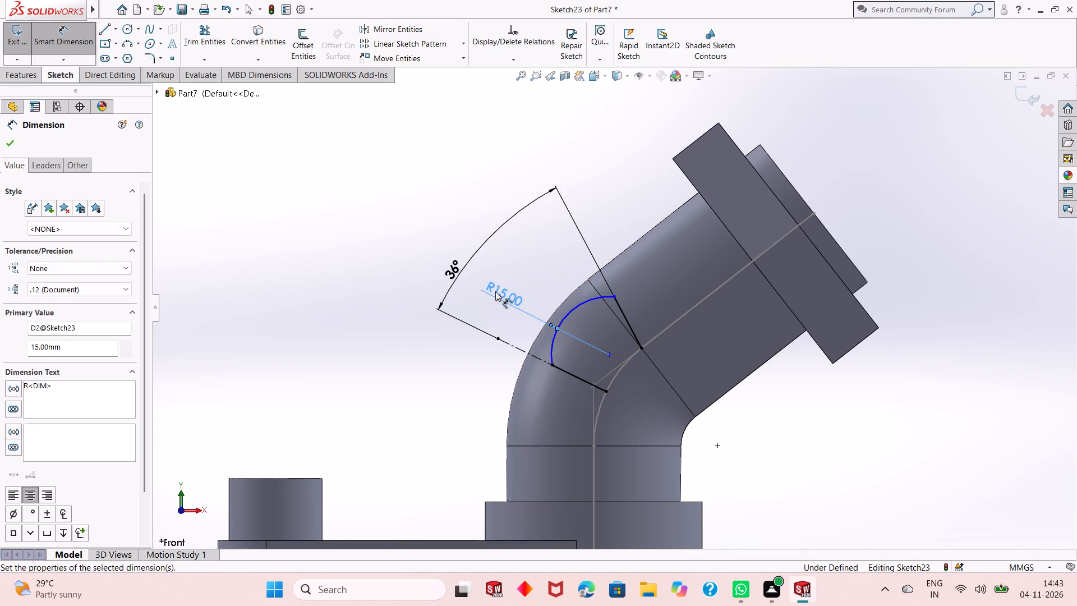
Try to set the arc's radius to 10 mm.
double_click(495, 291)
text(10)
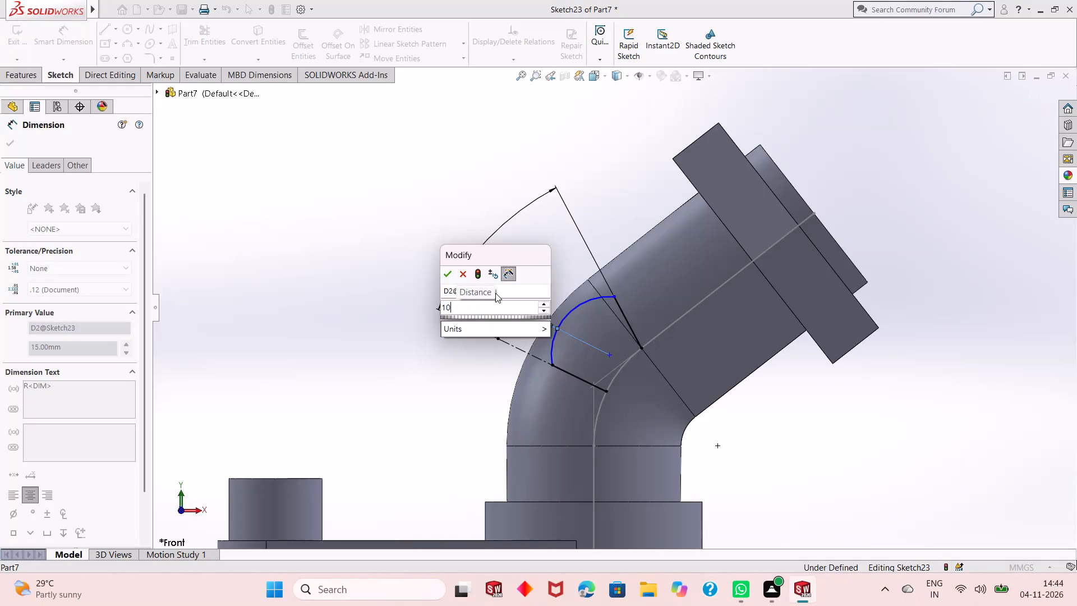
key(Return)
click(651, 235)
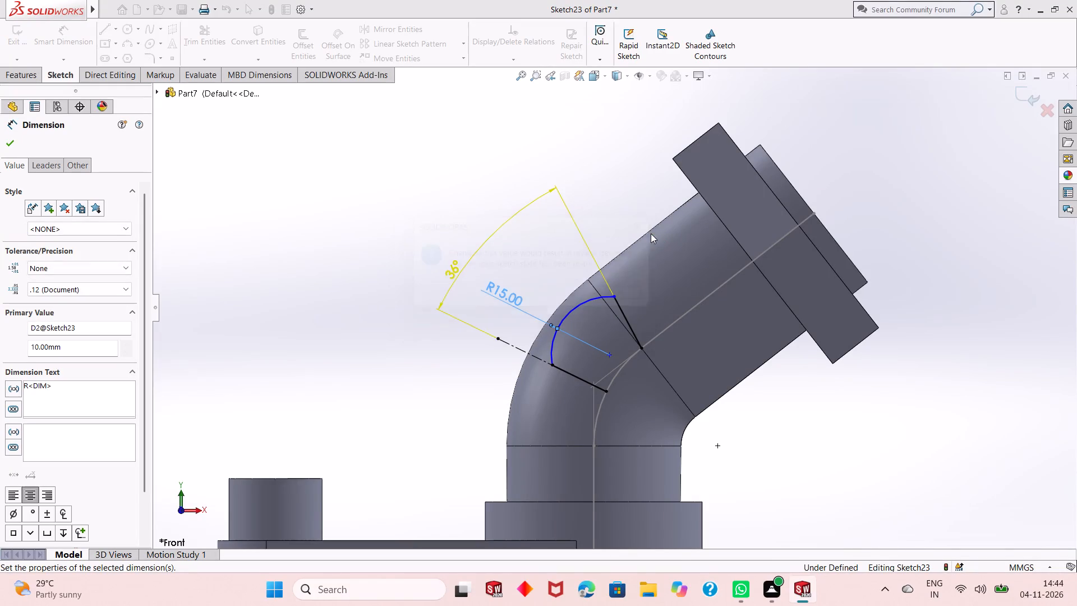
Undo the radius dimension and the three-point arc, keeping the two lines and the 36° angle dimension.
key(ctrl+z)
key(ctrl+z)
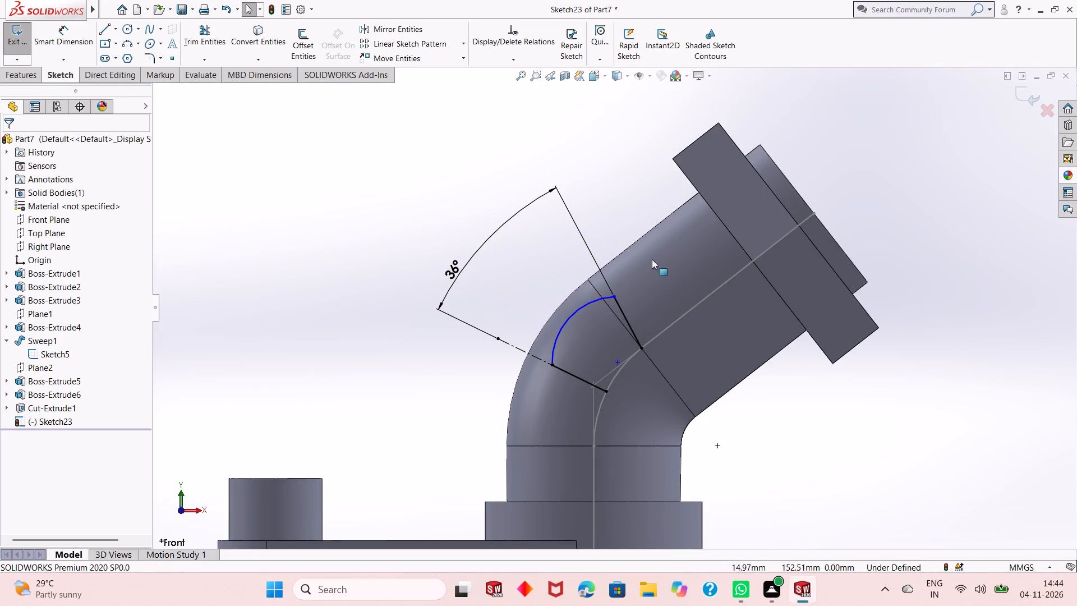
key(ctrl+z)
key(Escape)
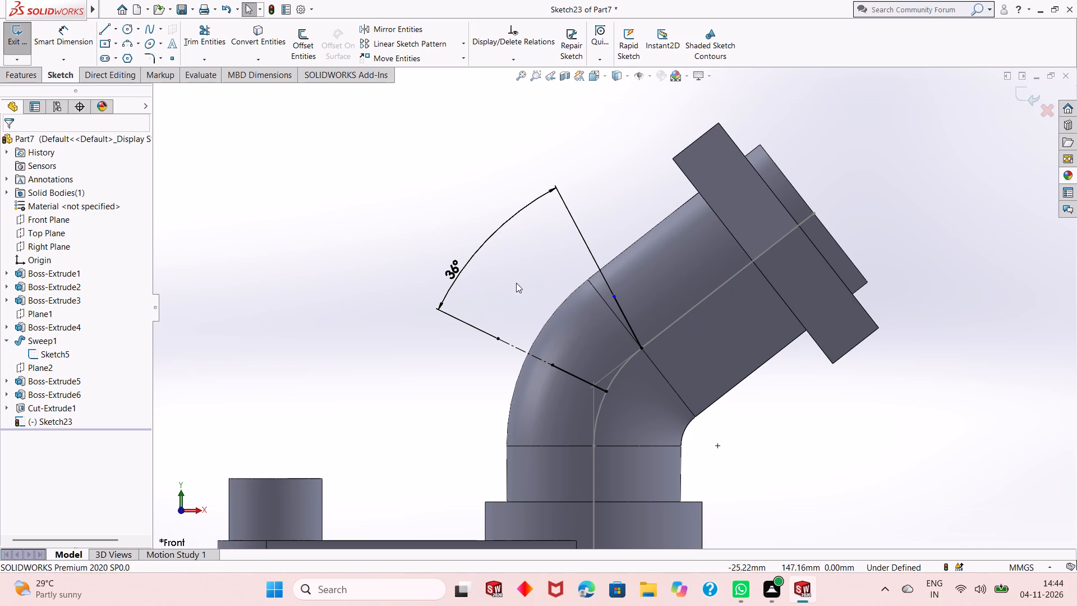
Apply a section view of the part through the Front Plane with zero offset.
click(565, 74)
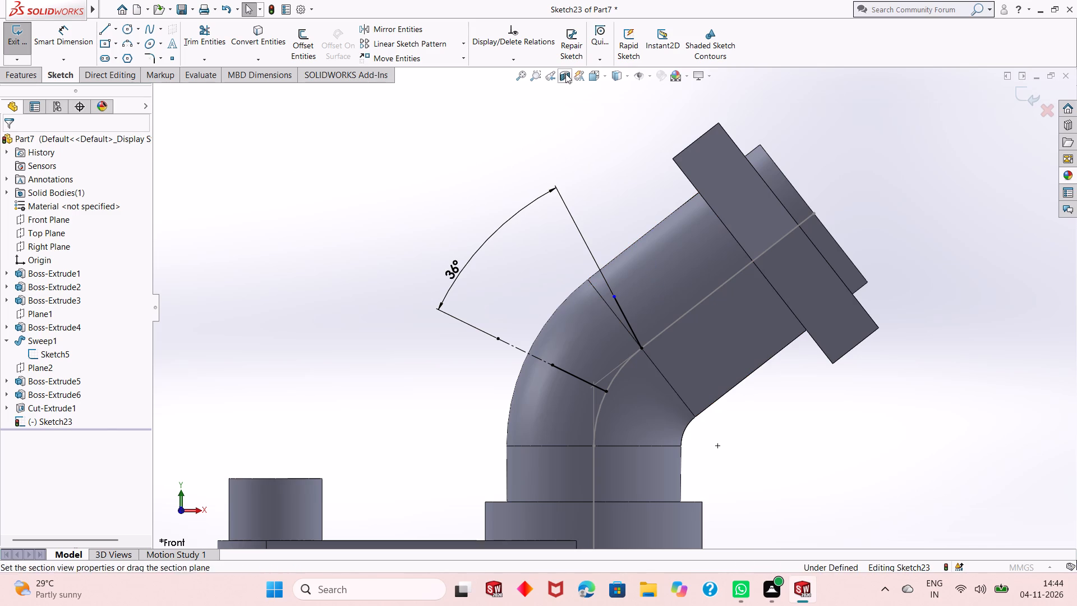
click(8, 144)
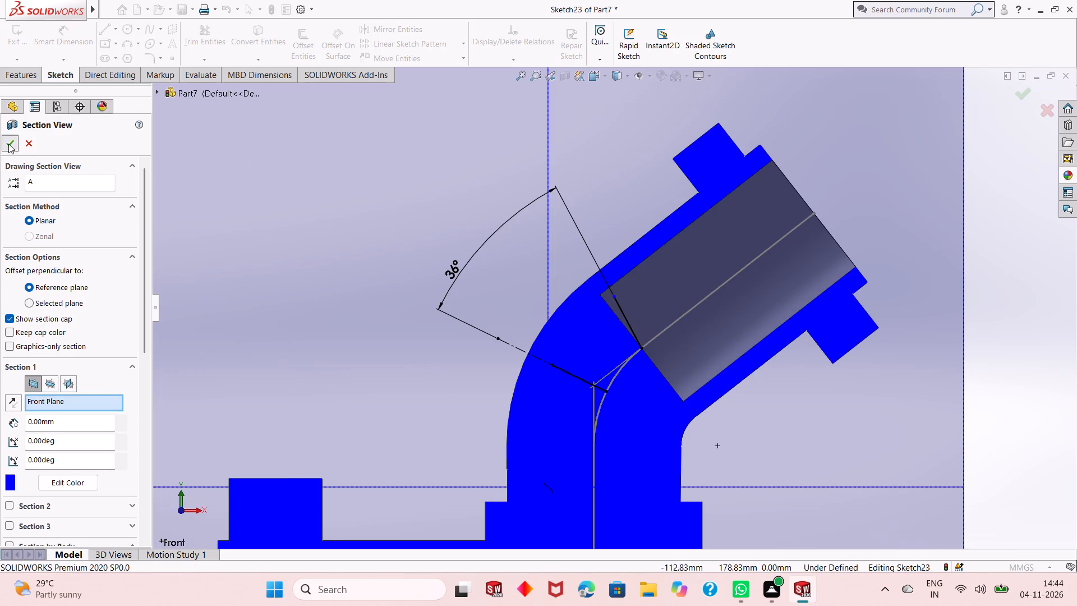
Examine the sectioned bend around the bore's inner end and the two sketch lines.
scroll(584, 354, down, 2)
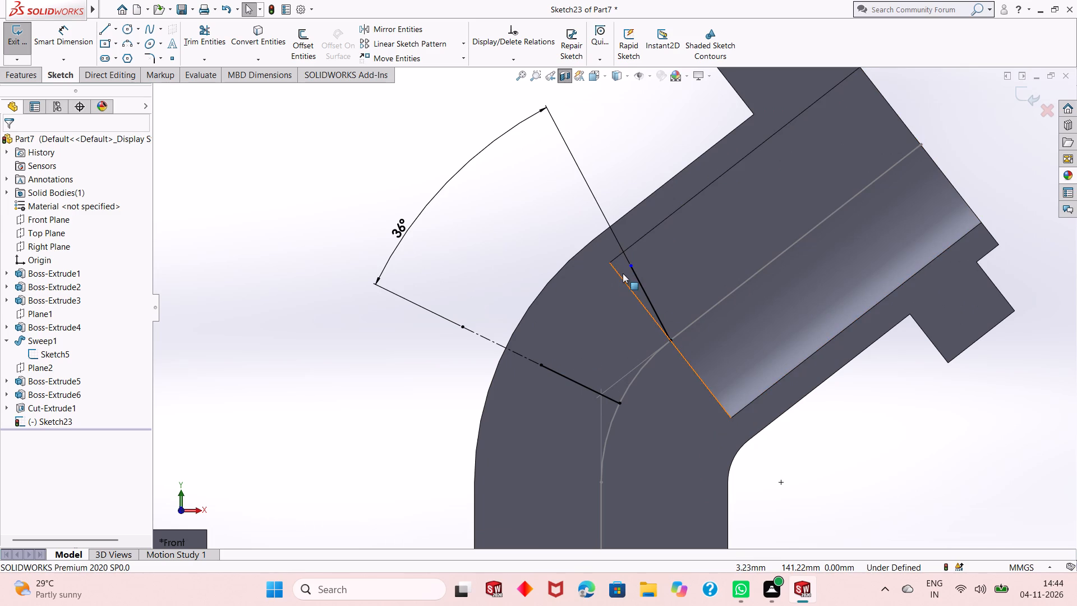
scroll(623, 273, down, 1)
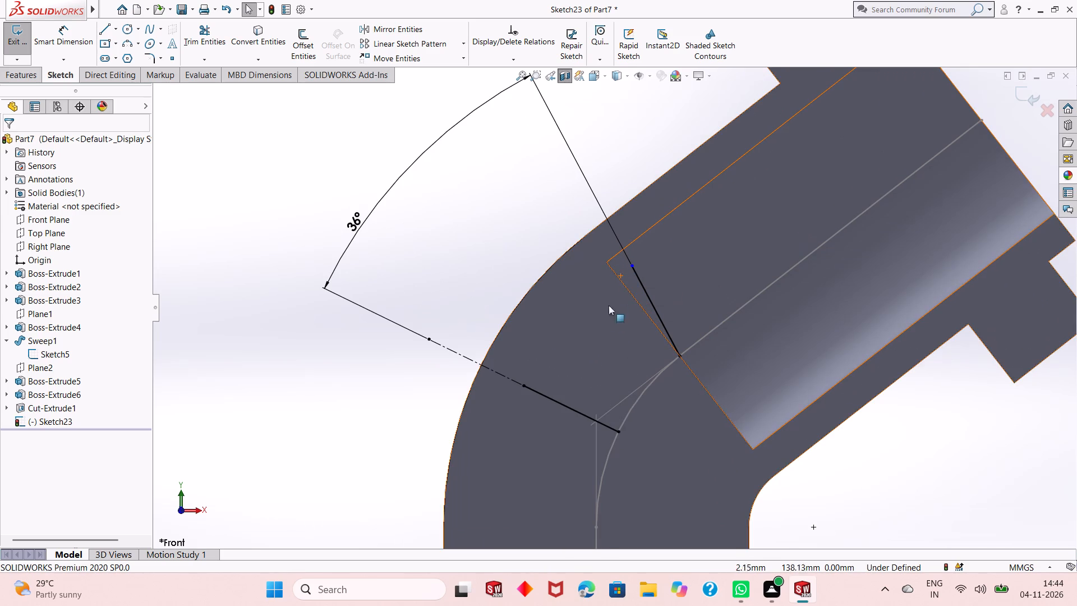
scroll(604, 345, up, 1)
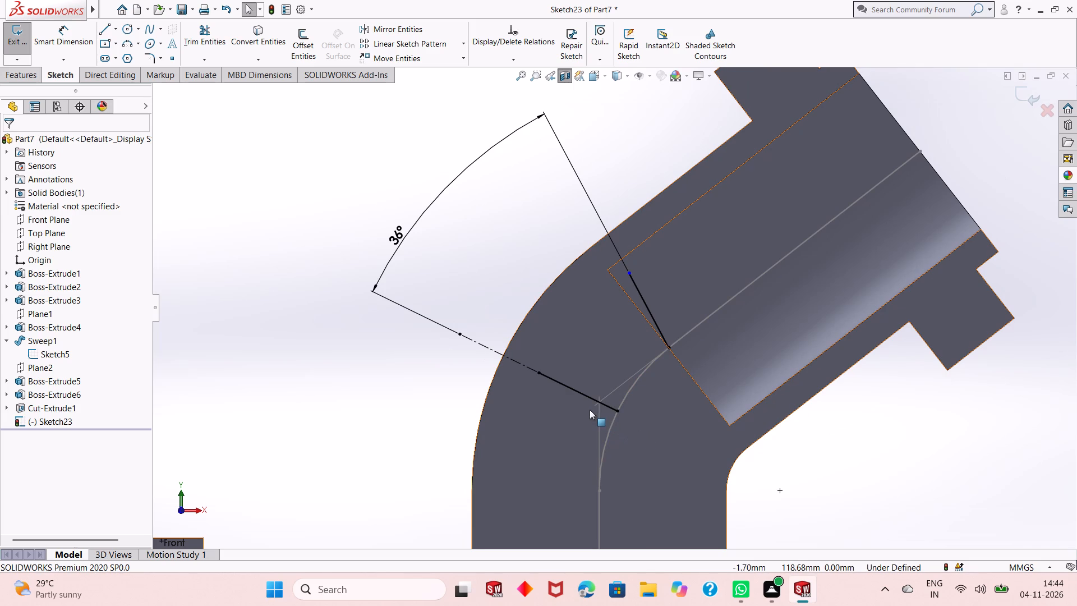
scroll(590, 410, down, 1)
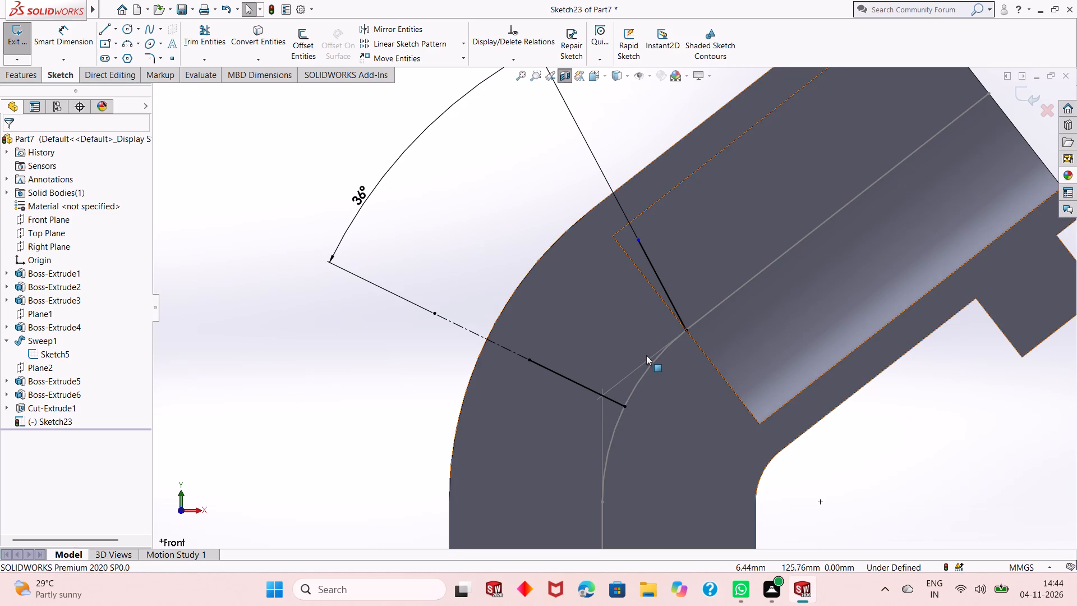
scroll(648, 351, down, 1)
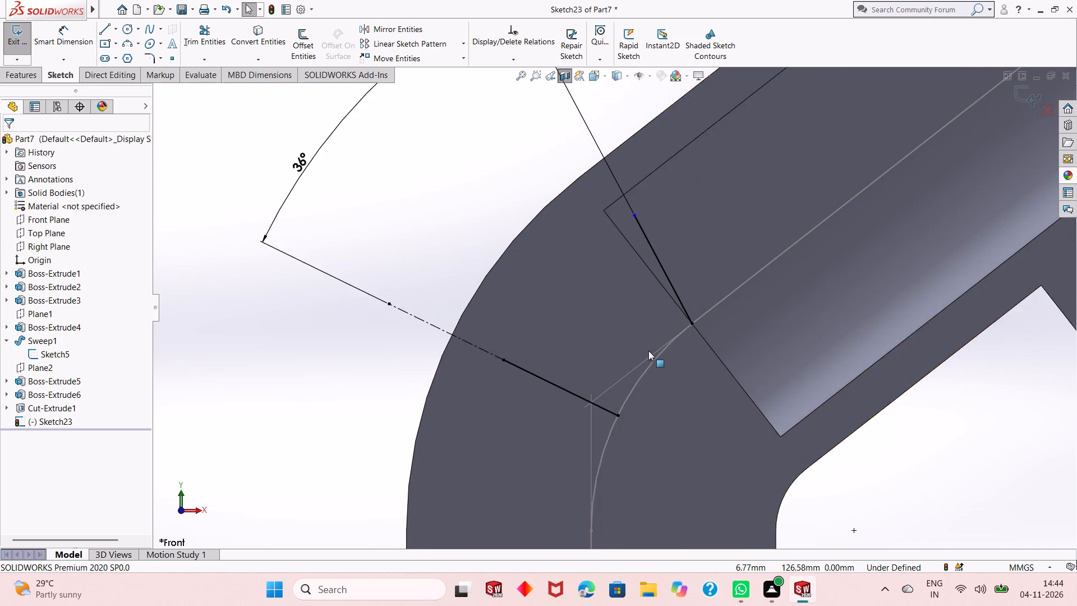
scroll(648, 351, down, 1)
scroll(651, 368, up, 1)
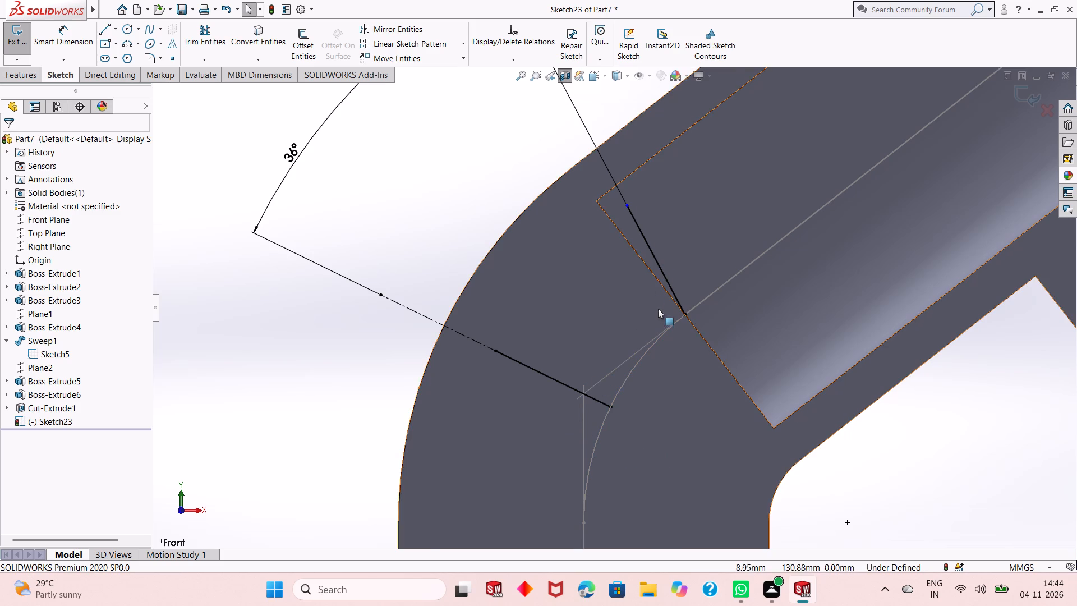
scroll(658, 313, up, 2)
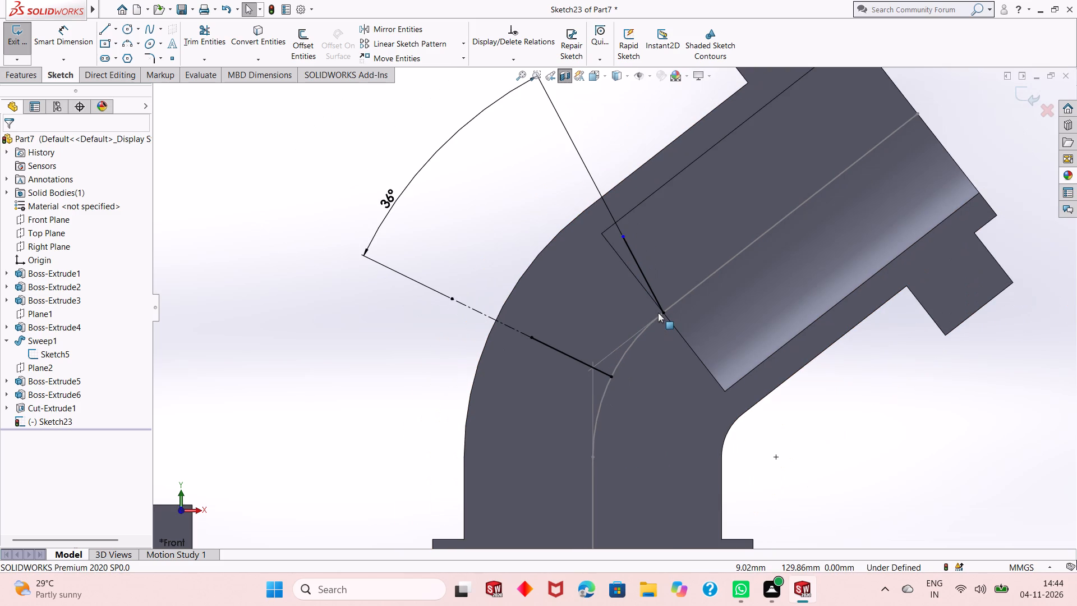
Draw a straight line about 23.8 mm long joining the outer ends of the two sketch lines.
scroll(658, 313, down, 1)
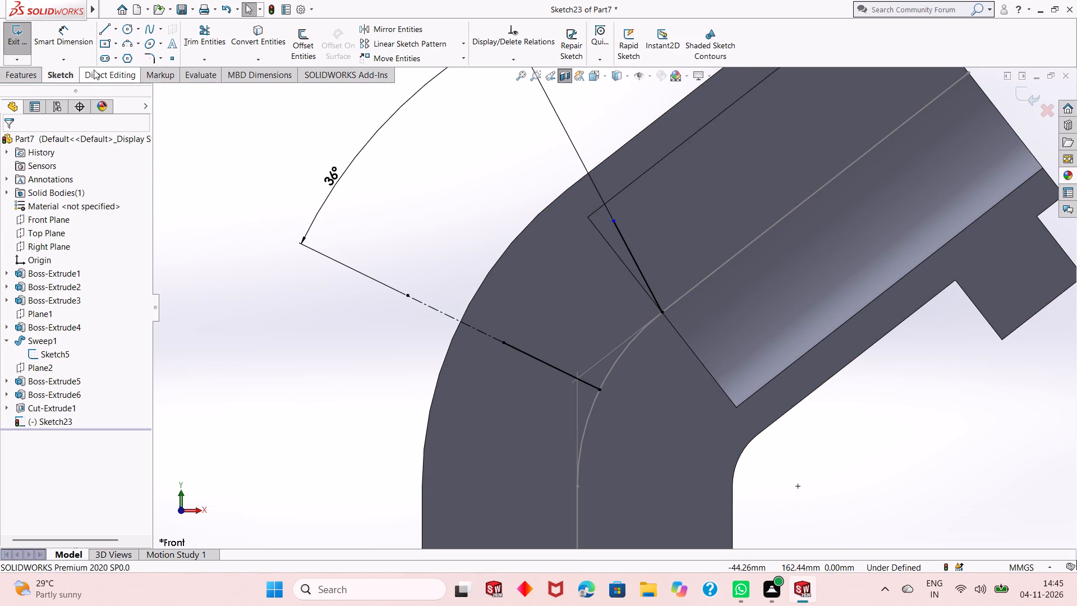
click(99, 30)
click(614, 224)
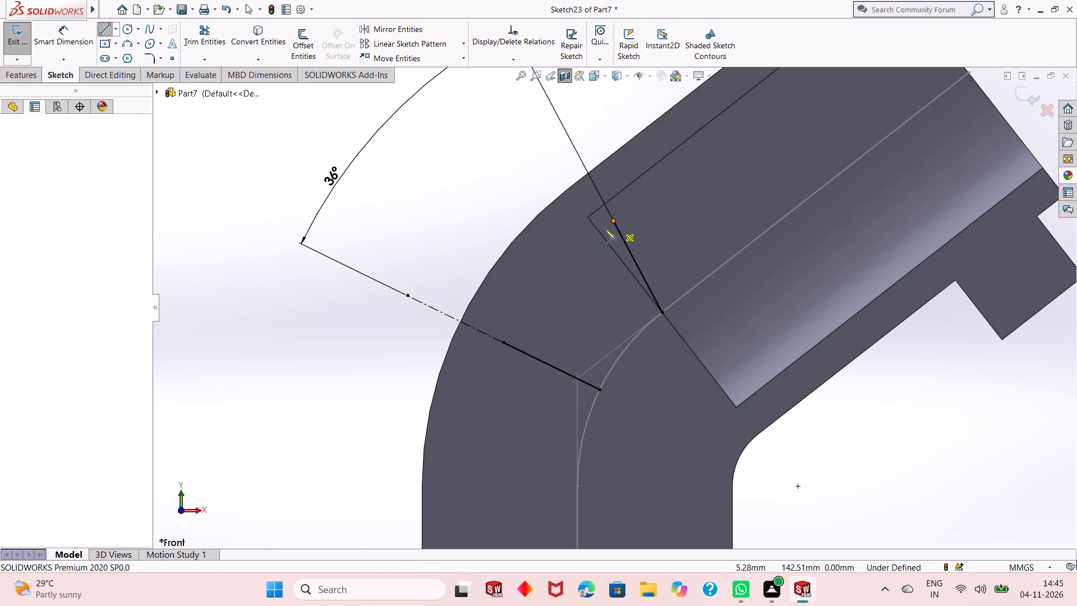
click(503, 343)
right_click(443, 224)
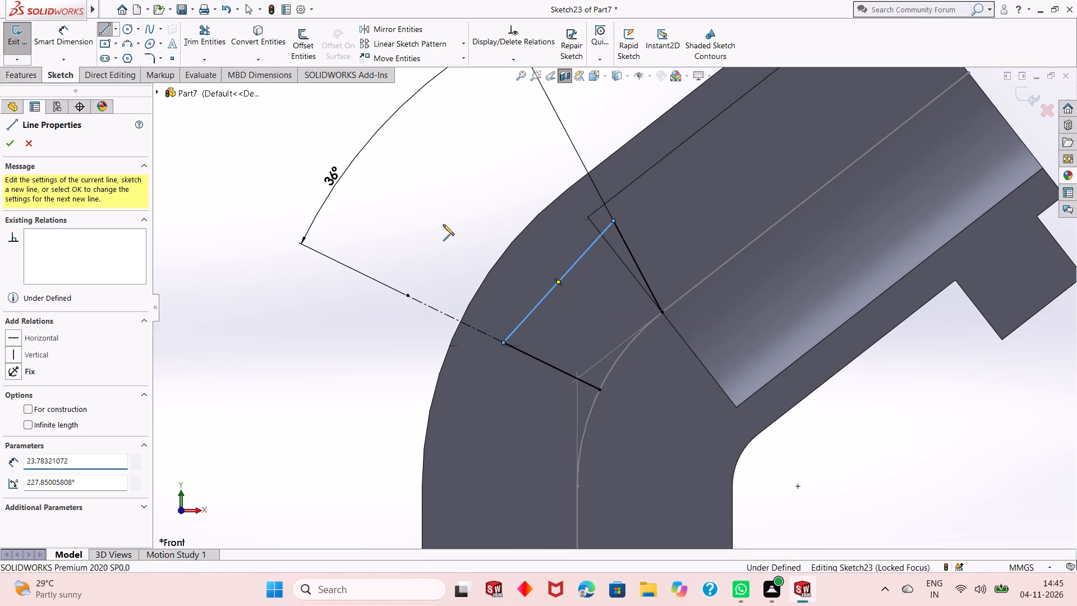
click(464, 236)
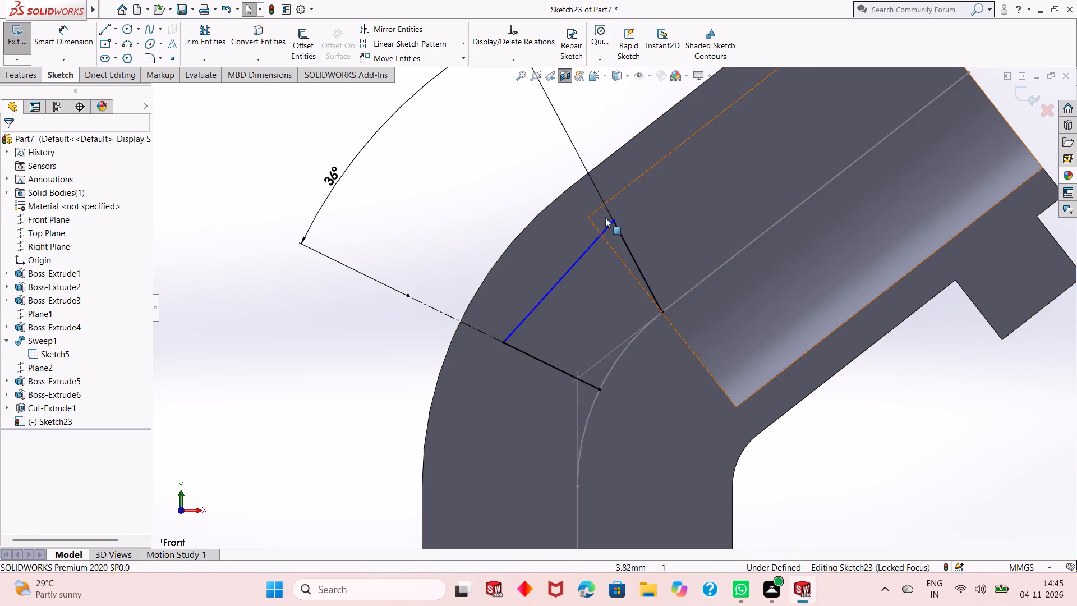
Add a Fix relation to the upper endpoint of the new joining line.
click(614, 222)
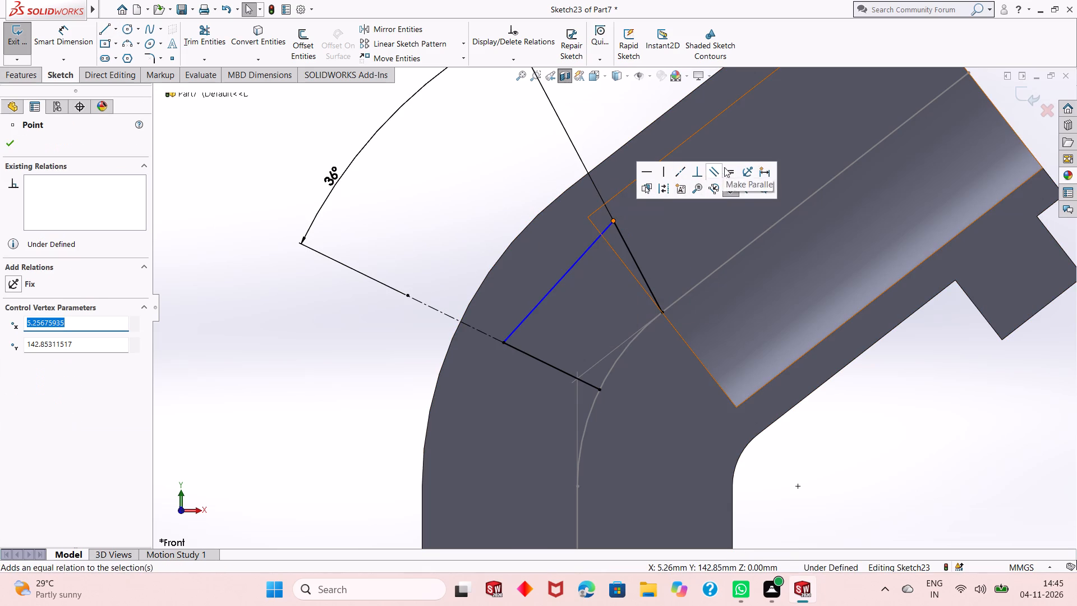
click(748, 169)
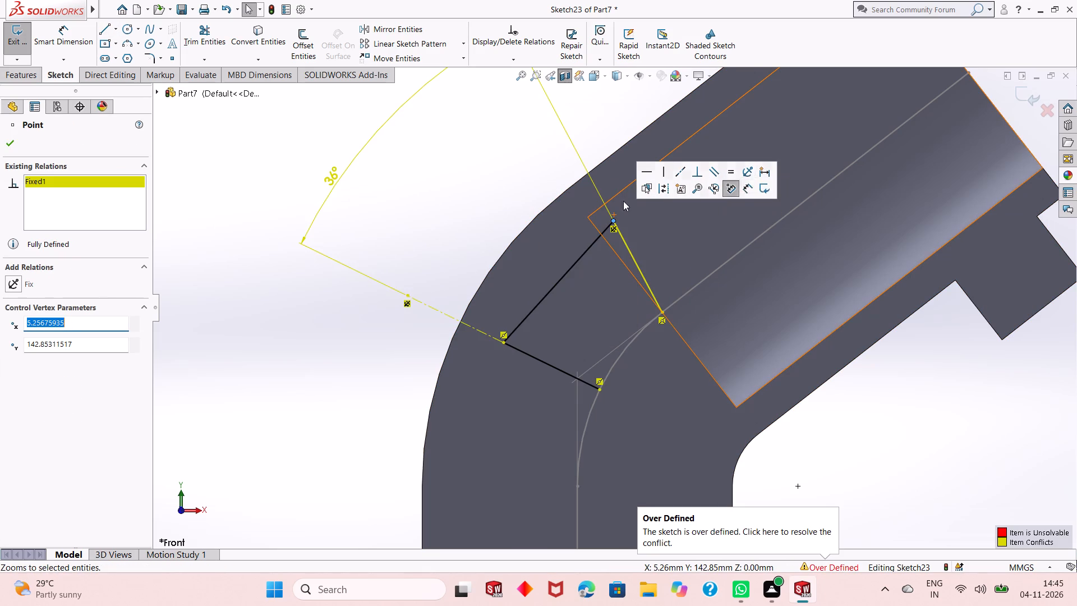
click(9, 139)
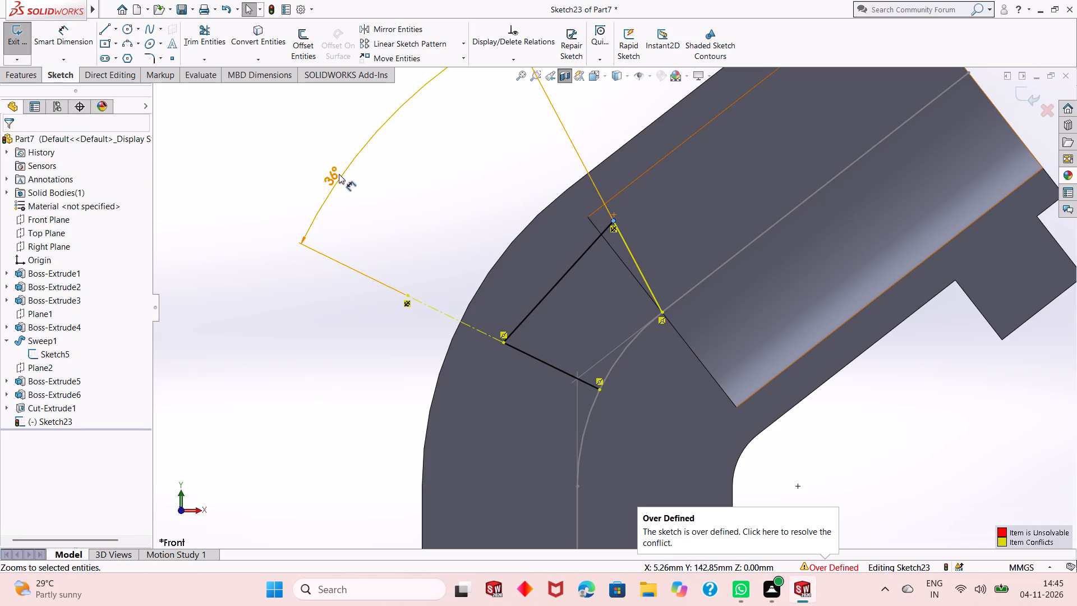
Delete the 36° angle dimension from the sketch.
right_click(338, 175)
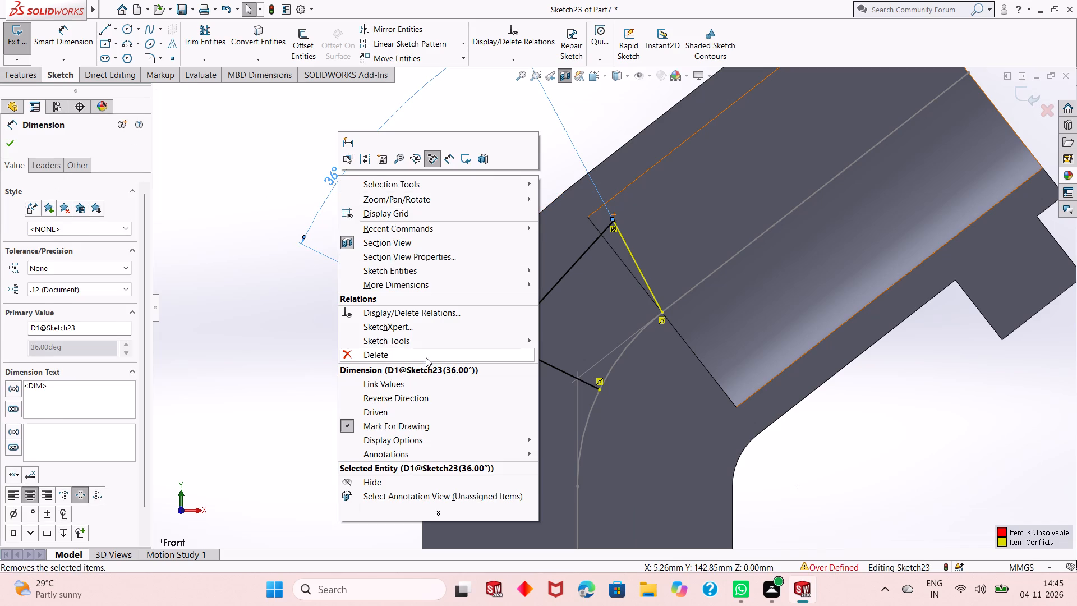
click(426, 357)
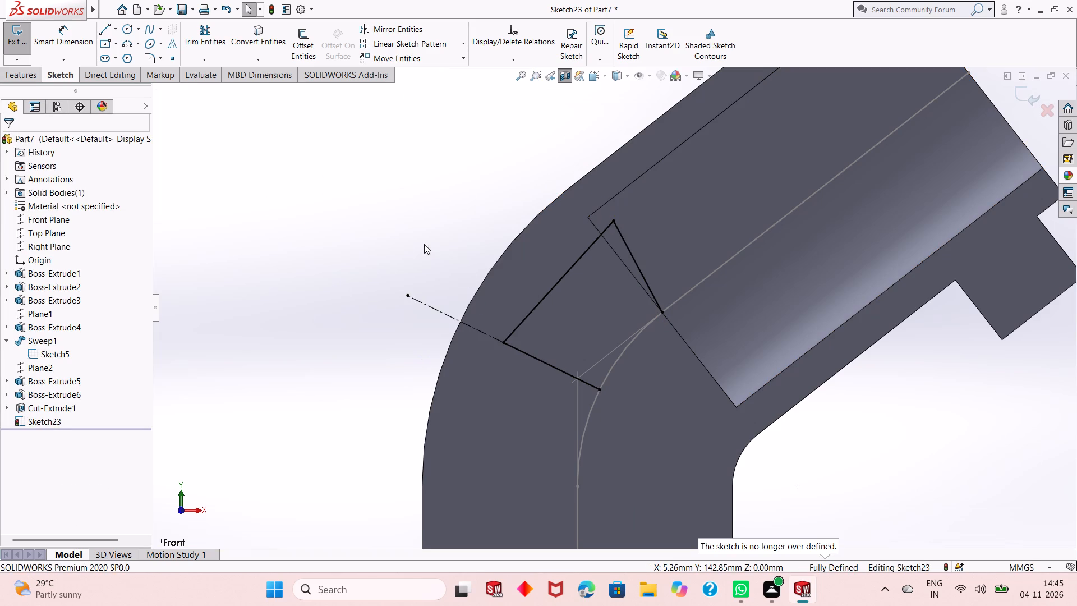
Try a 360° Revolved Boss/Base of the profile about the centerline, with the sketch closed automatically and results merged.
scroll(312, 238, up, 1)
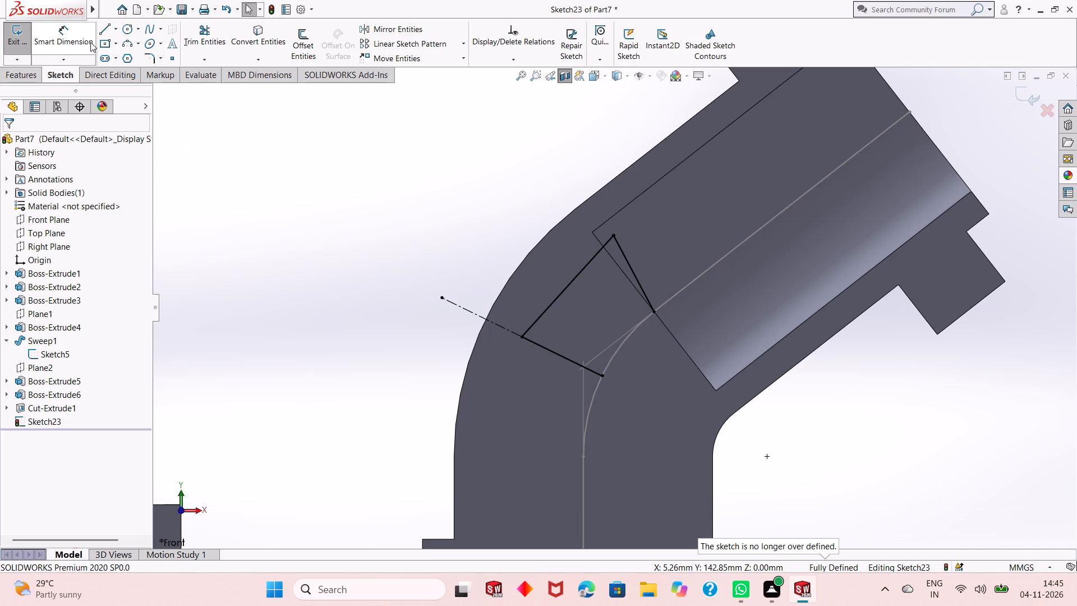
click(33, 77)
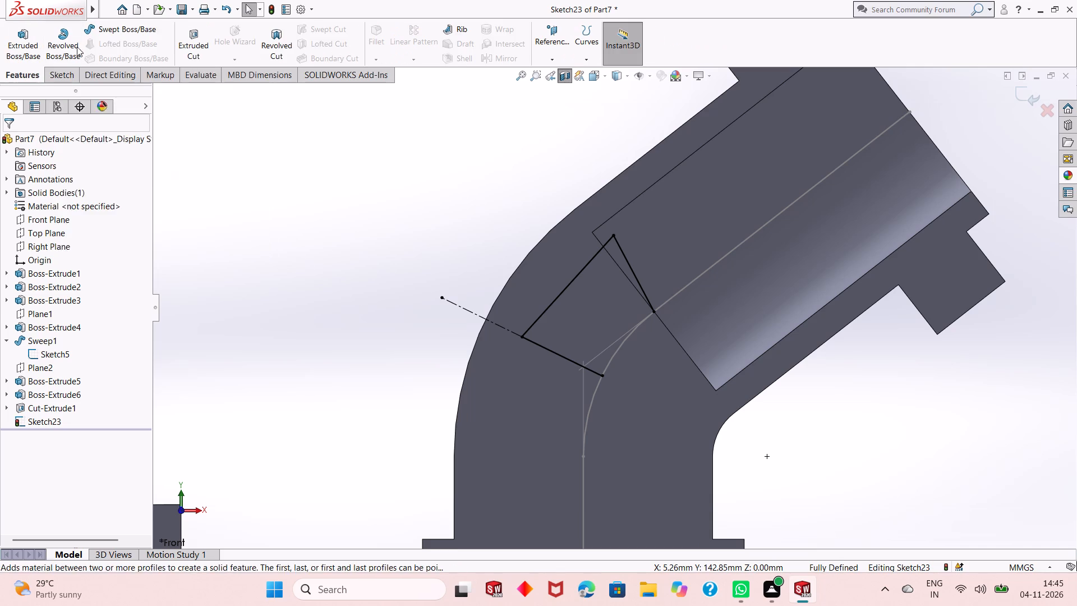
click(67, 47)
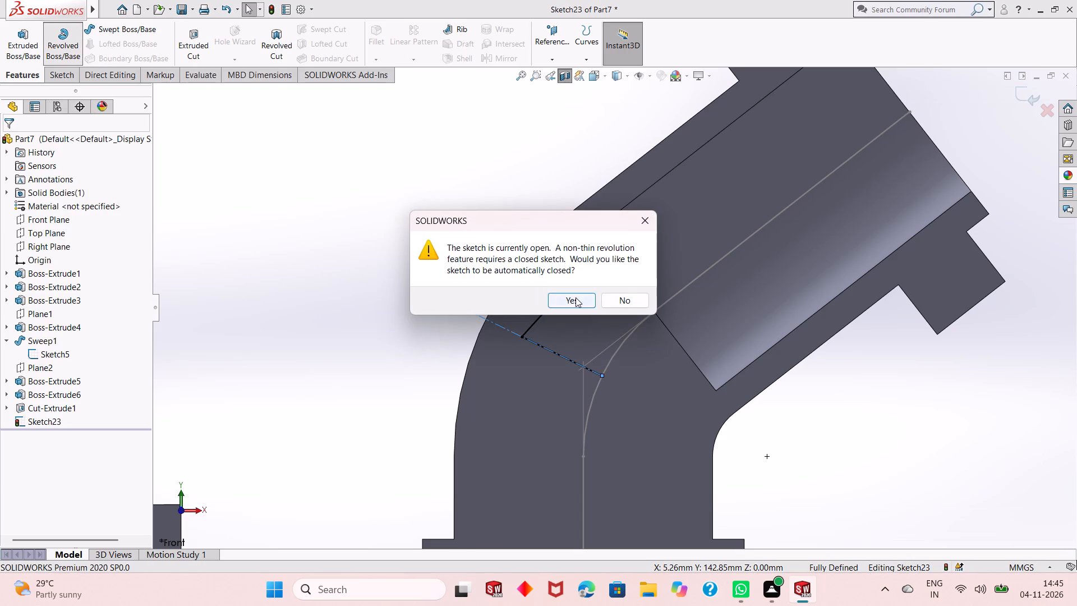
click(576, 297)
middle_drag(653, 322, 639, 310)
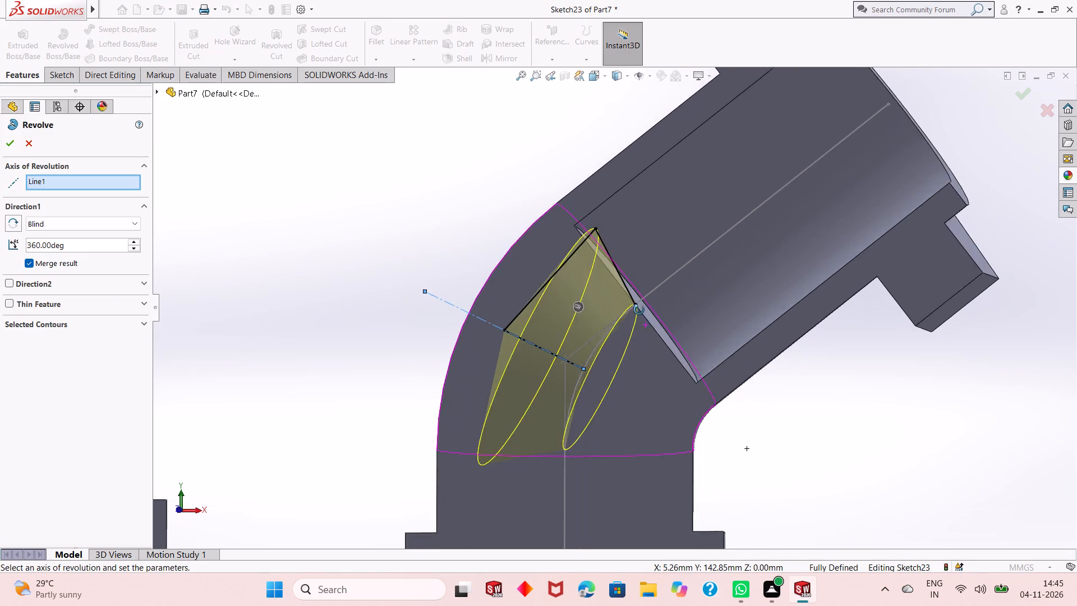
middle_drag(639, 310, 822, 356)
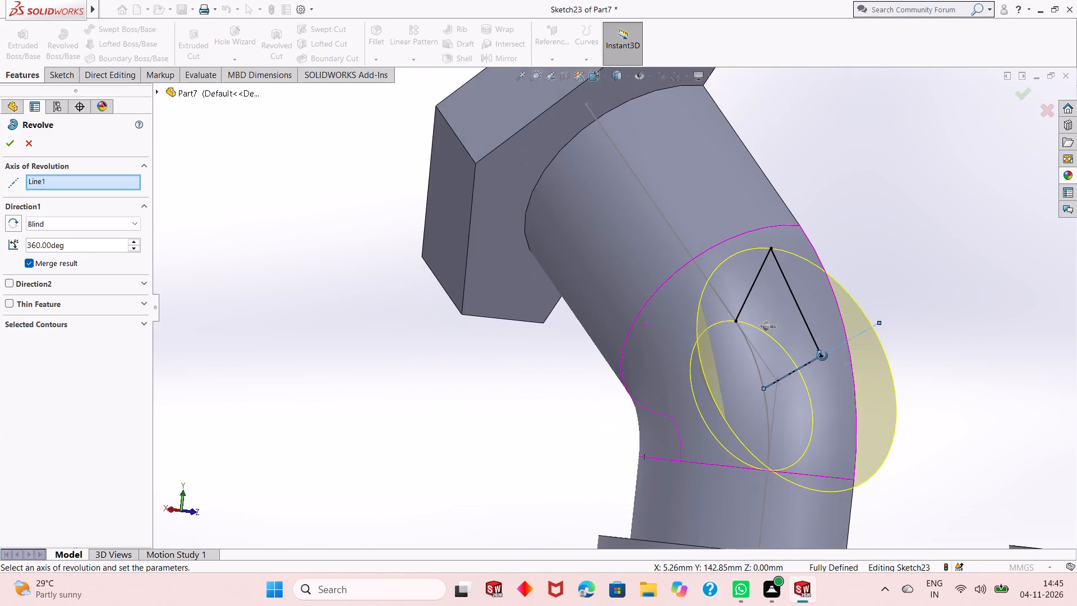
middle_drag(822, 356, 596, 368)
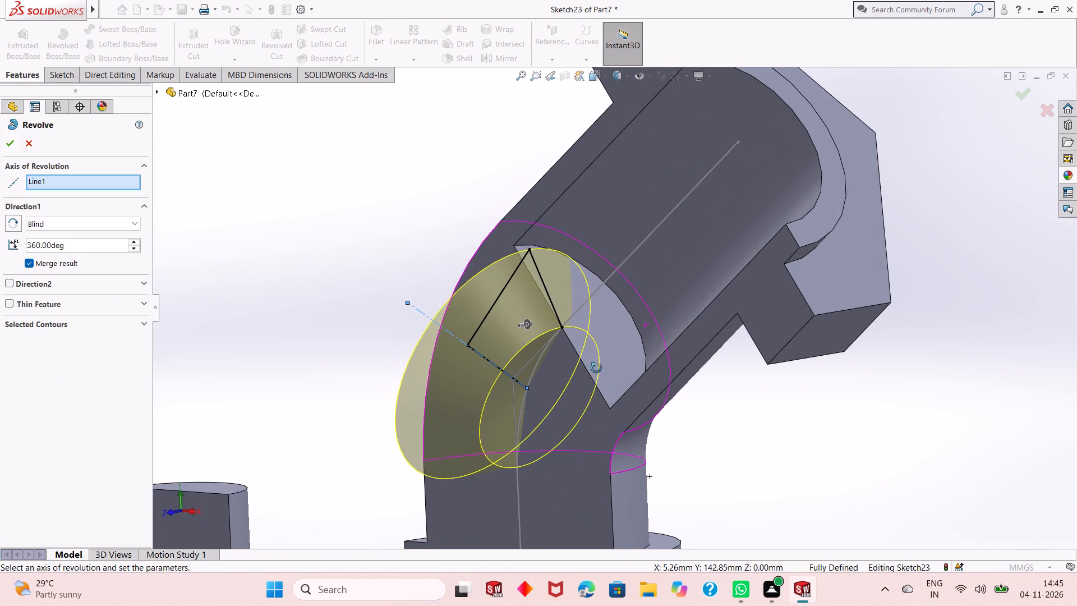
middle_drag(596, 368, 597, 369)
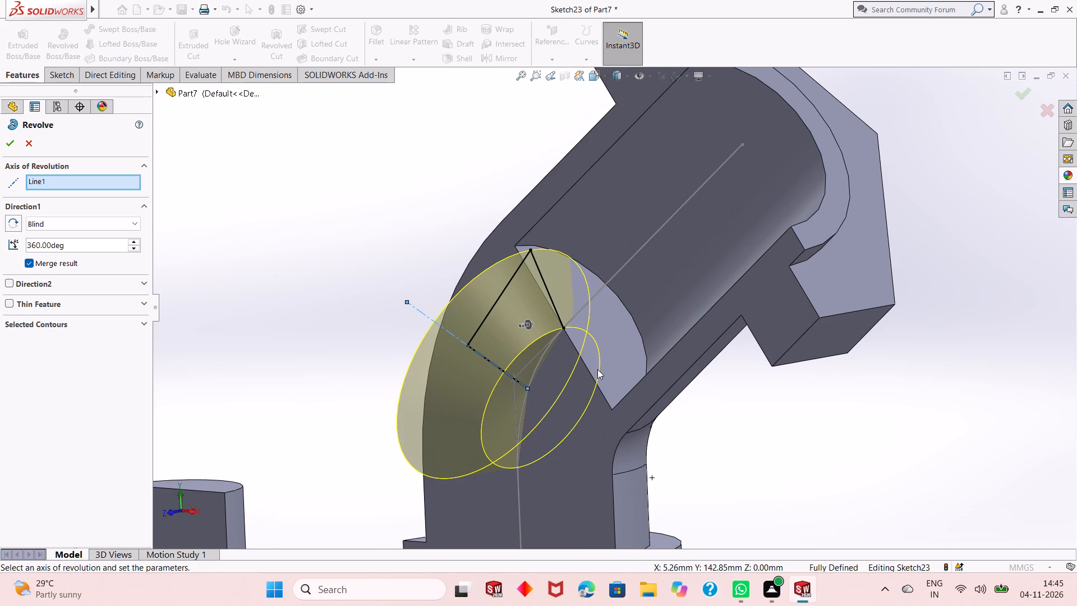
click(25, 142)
Undo the sketch edits at the bend all the way back, removing the profile lines, angle dimension and centerline.
middle_drag(363, 265, 410, 304)
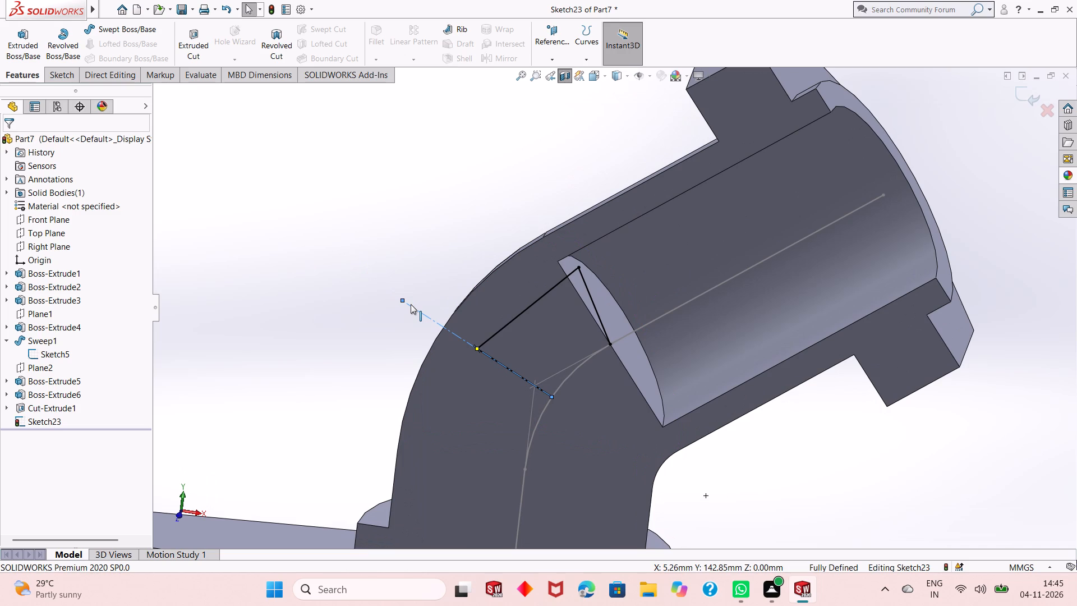
key(ctrl+z)
key(ctrl+z)
key(ctrl+z)
key(ctrl+z)
key(ctrl+z)
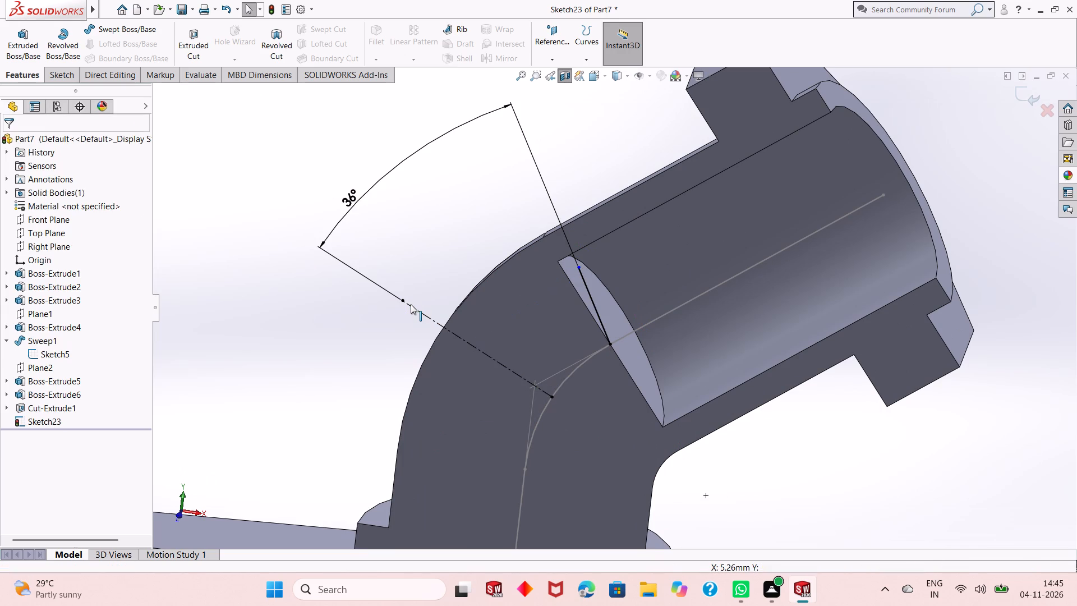
key(ctrl+z)
key(ctrl+z)
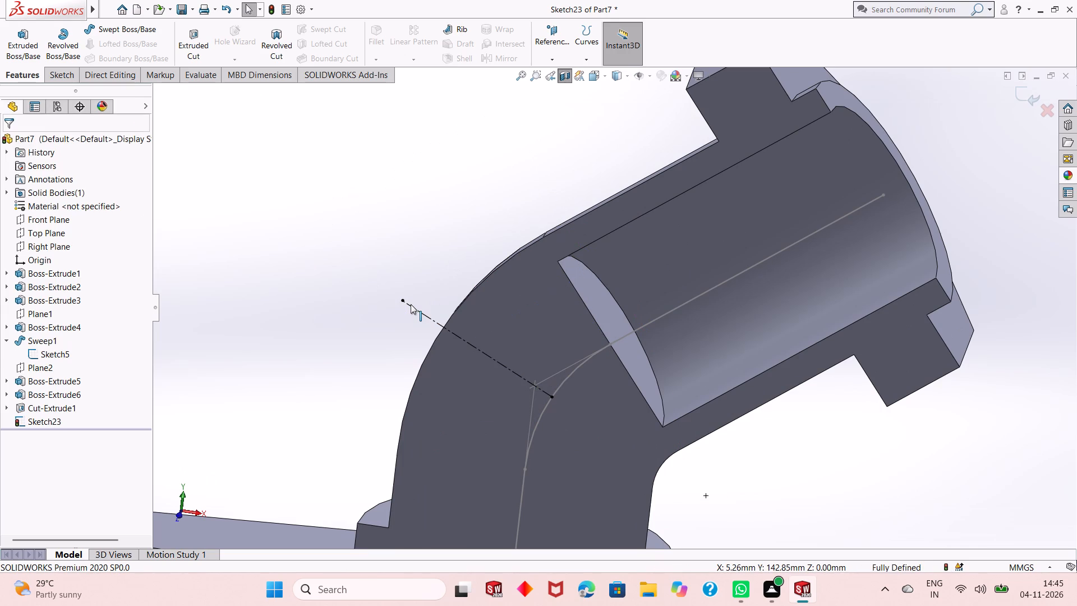
key(ctrl+z)
key(ctrl+z)
key(ctrl+z)
key(ctrl+z)
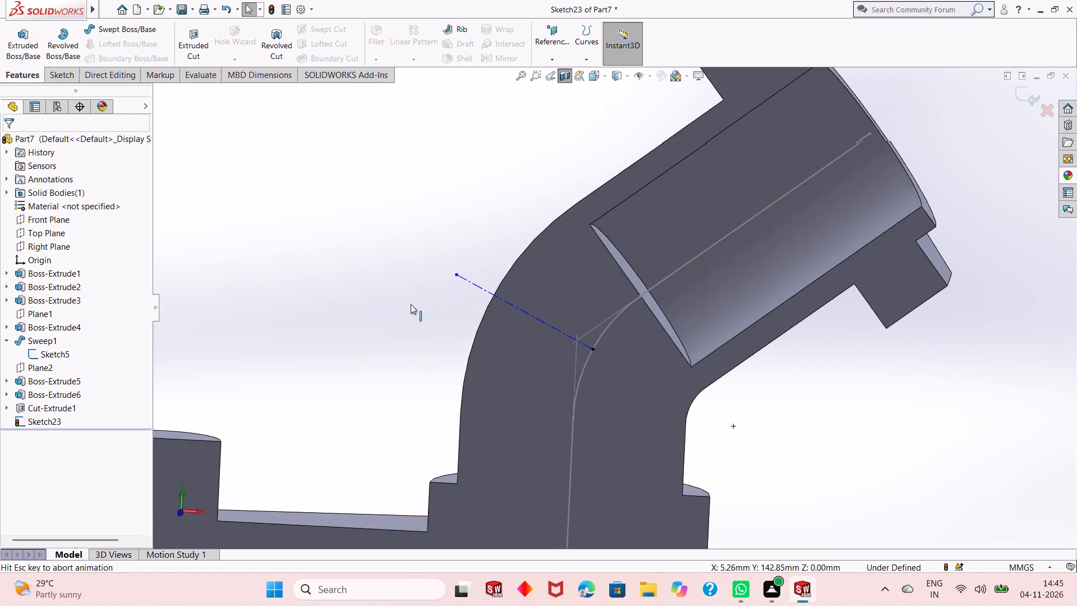
key(ctrl+z)
key(ctrl+z)
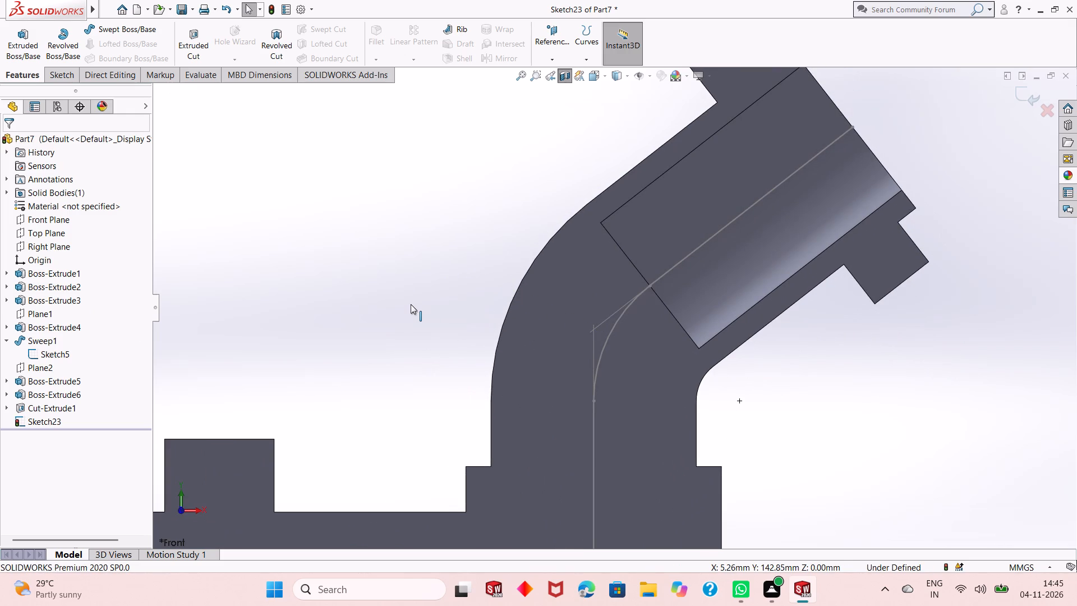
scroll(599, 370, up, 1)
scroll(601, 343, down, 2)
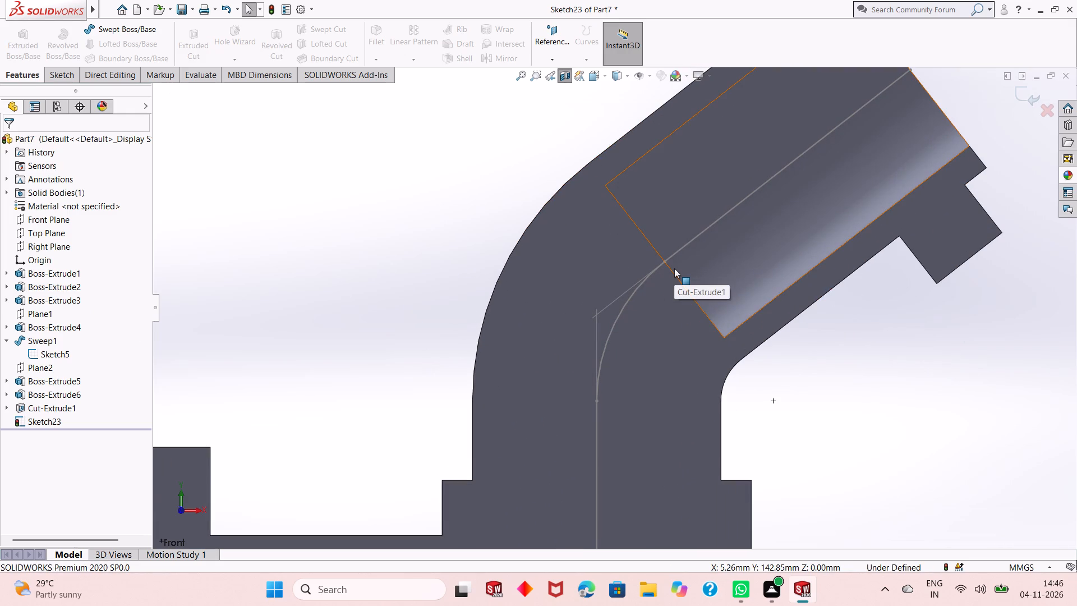
Examine the sectioned pipe bend from several angles, focusing on the bore's flat inner end and the curved sweep path.
middle_drag(865, 279, 829, 313)
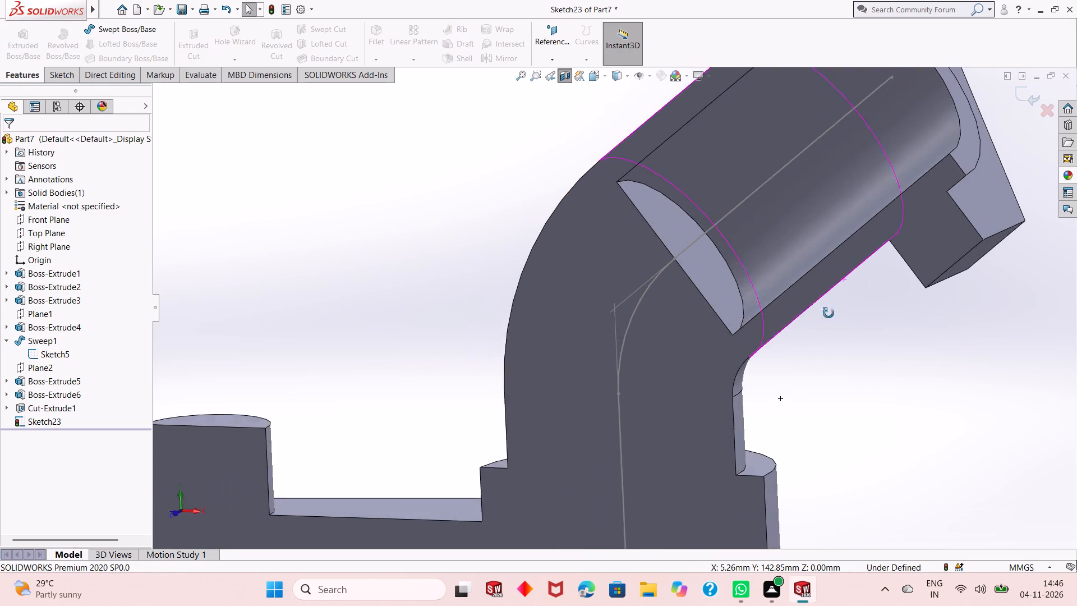
middle_drag(829, 313, 817, 324)
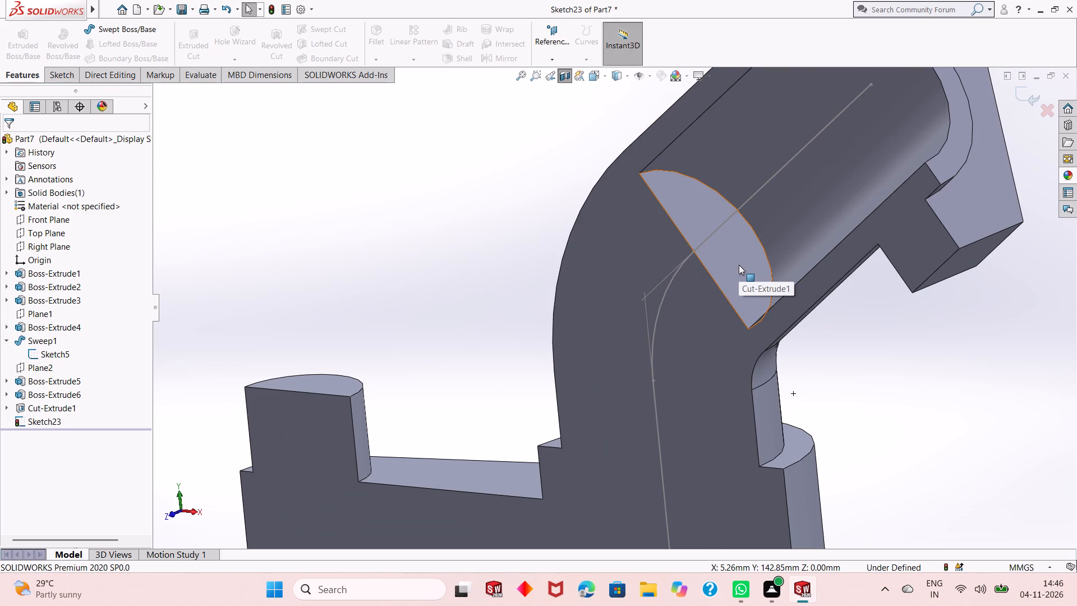
middle_drag(738, 272, 751, 276)
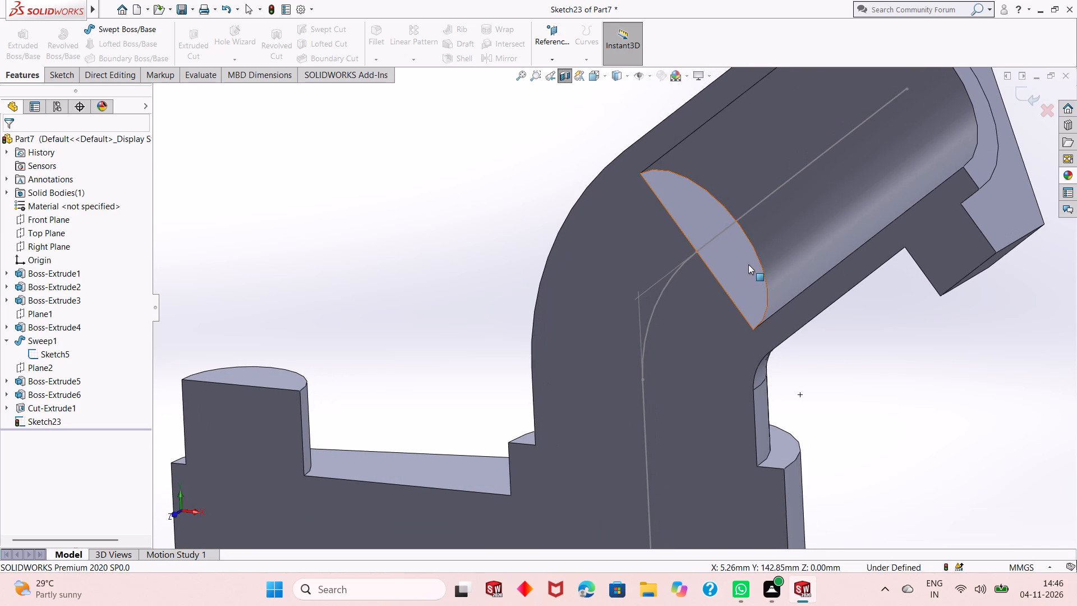
scroll(729, 293, down, 1)
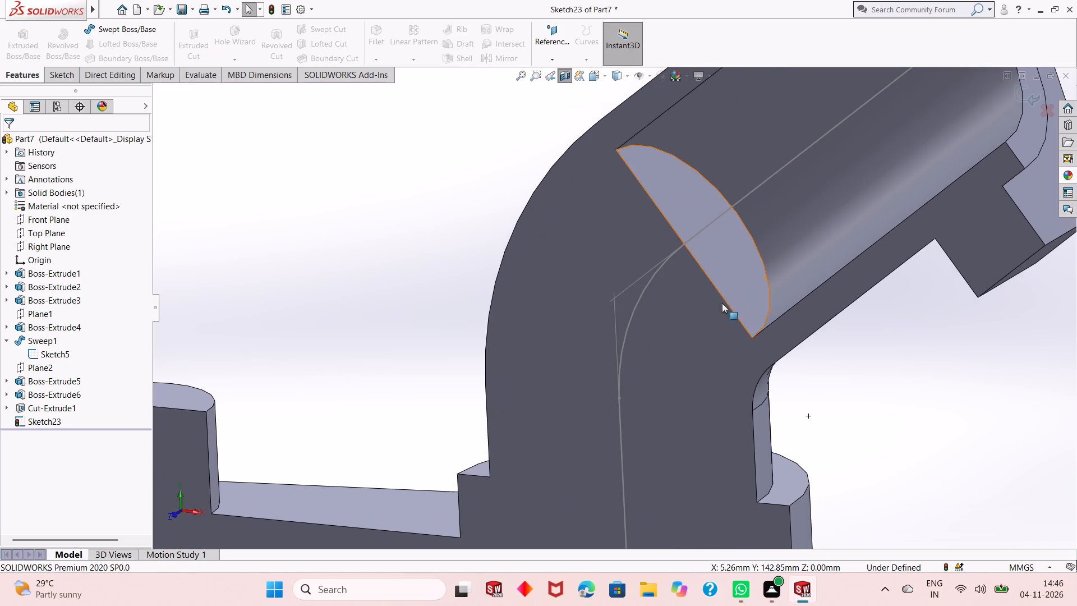
scroll(705, 312, up, 2)
middle_drag(705, 312, 705, 313)
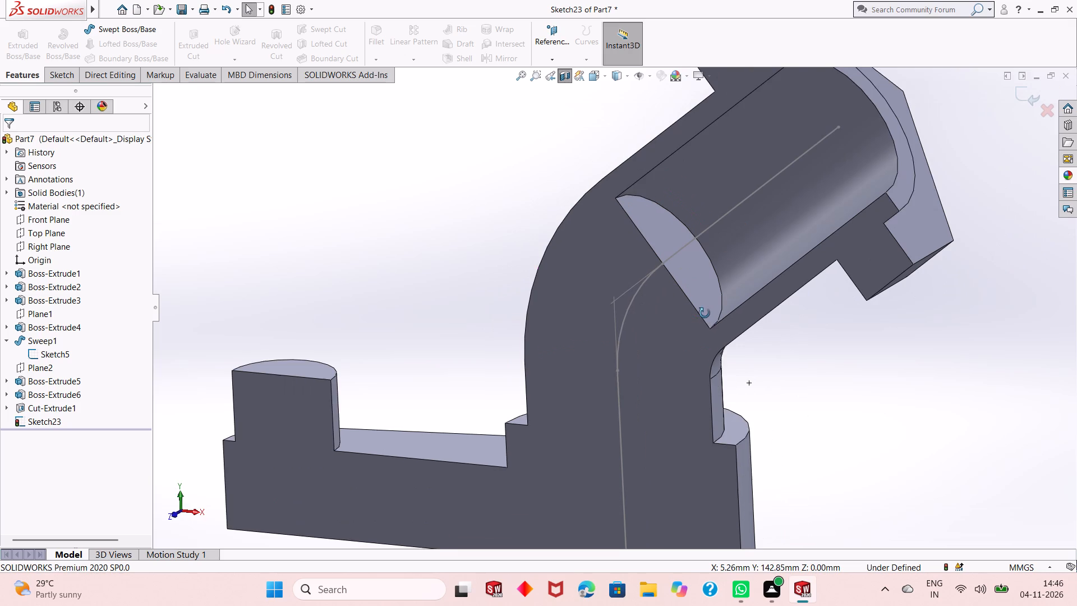
middle_drag(705, 313, 747, 306)
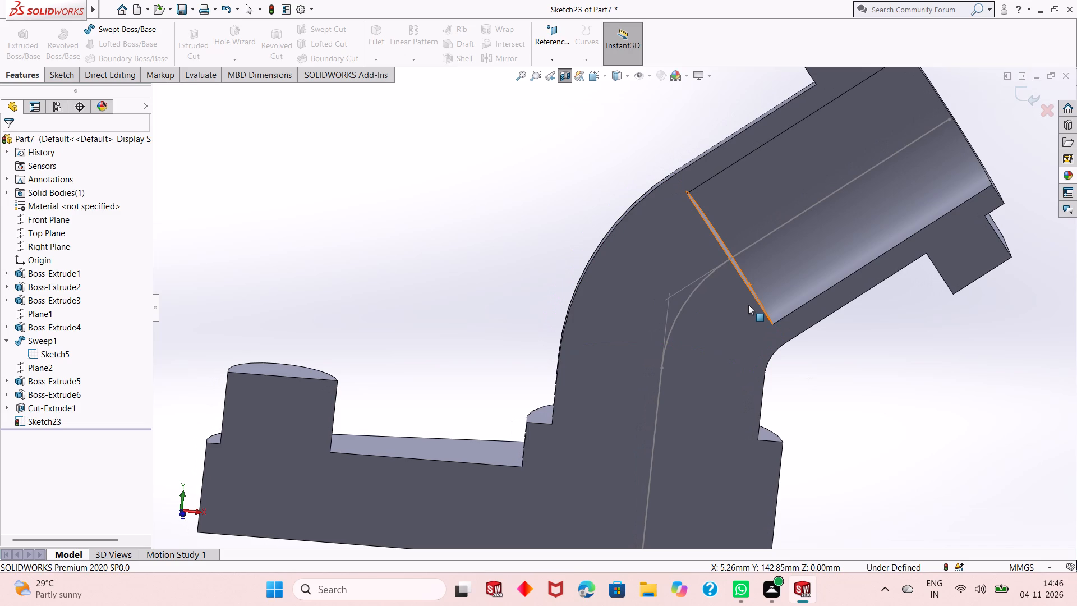
scroll(757, 316, up, 2)
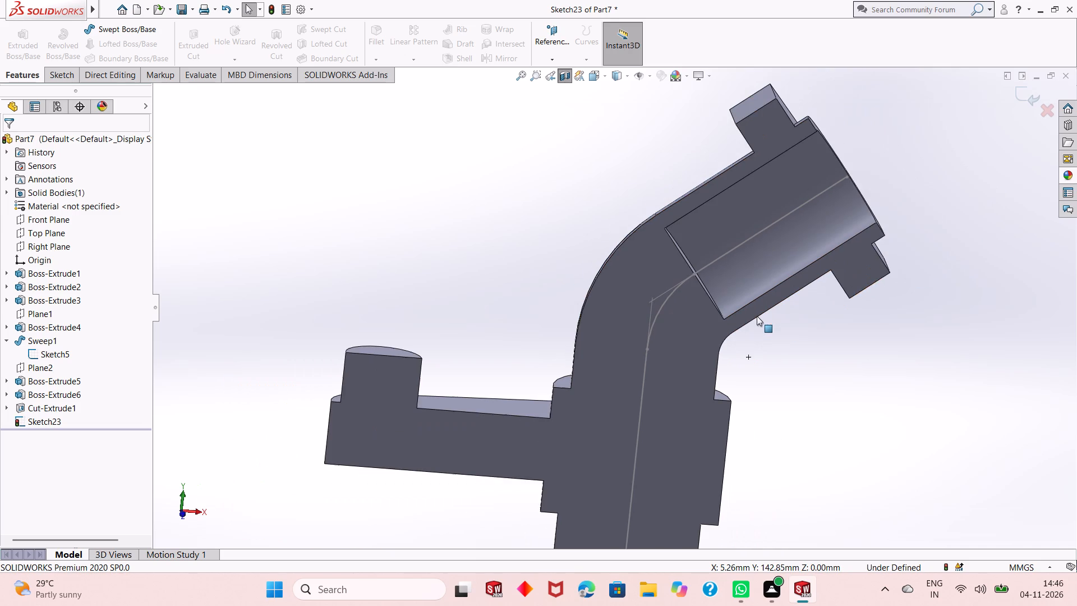
scroll(765, 362, up, 1)
middle_drag(765, 362, 762, 352)
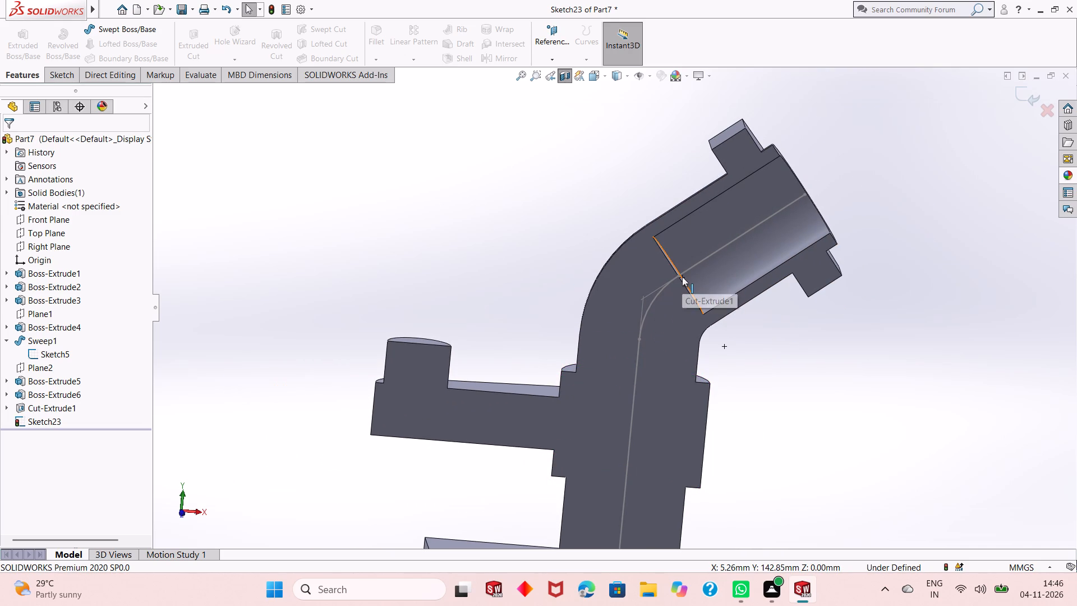
scroll(682, 277, down, 2)
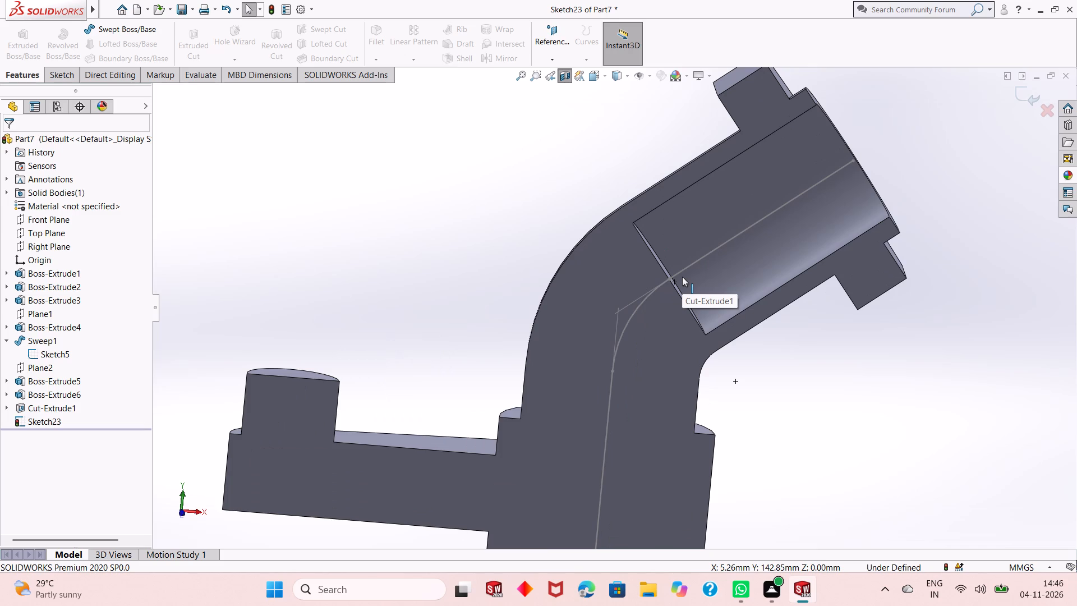
middle_drag(752, 346, 706, 379)
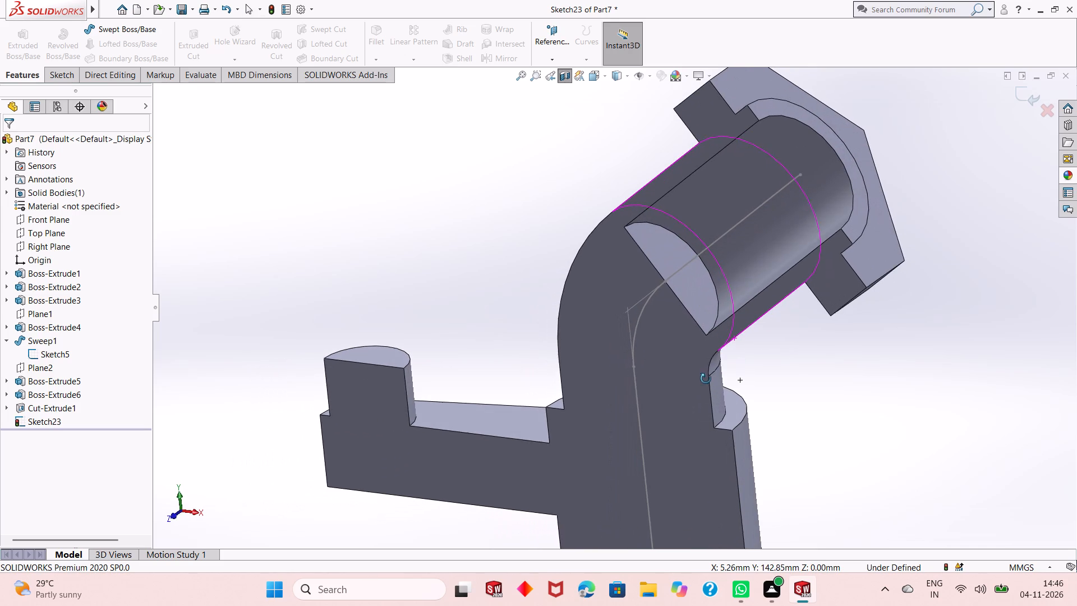
middle_drag(706, 379, 705, 379)
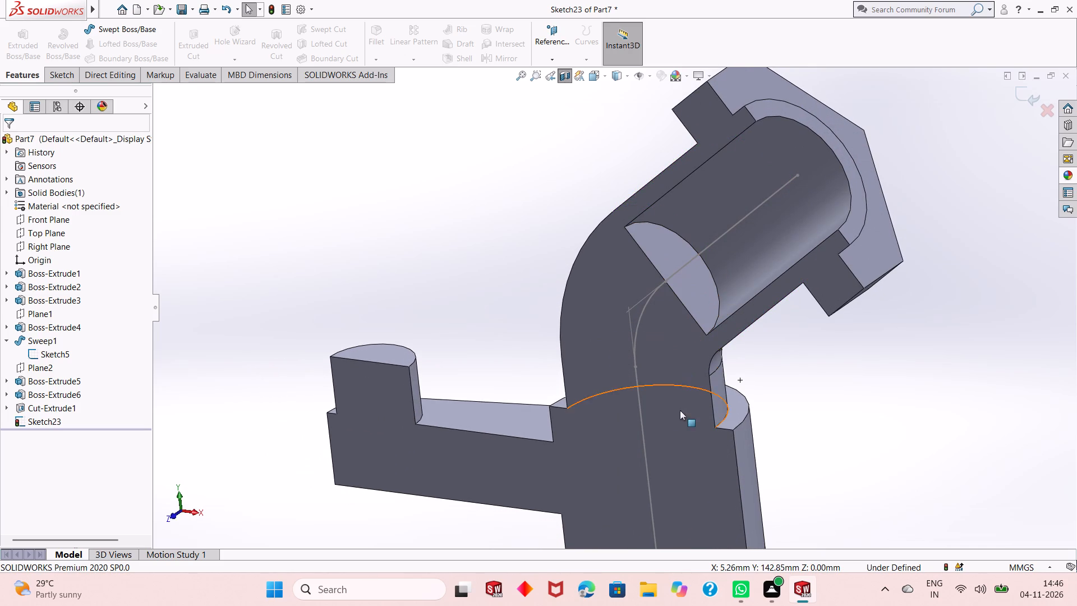
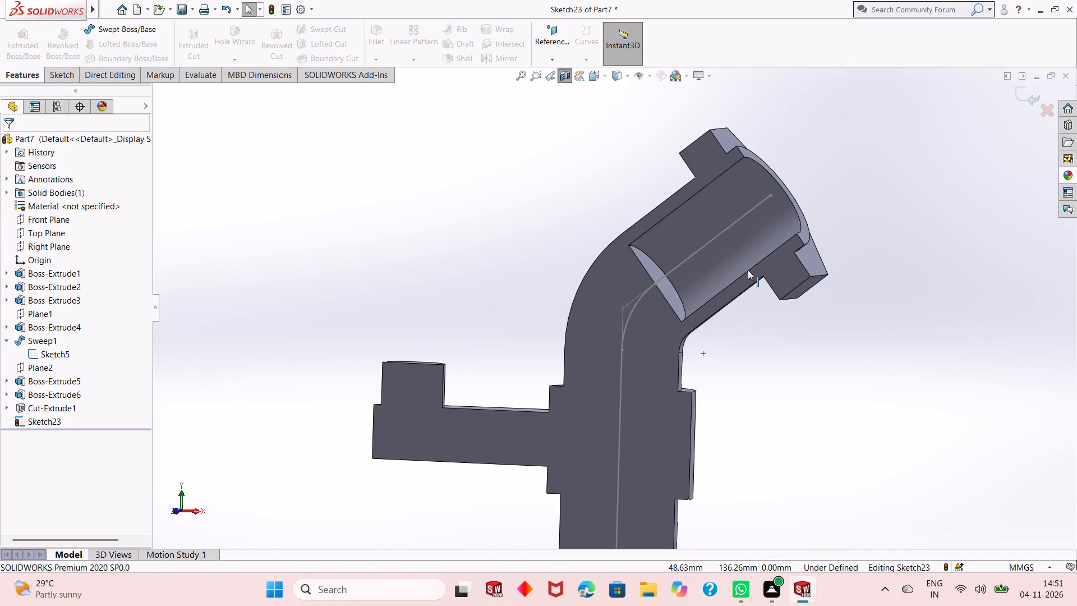
Convert the sweep path's bend arc and its inclined line into entities of the current sketch, viewed from the front.
key(ctrl+8)
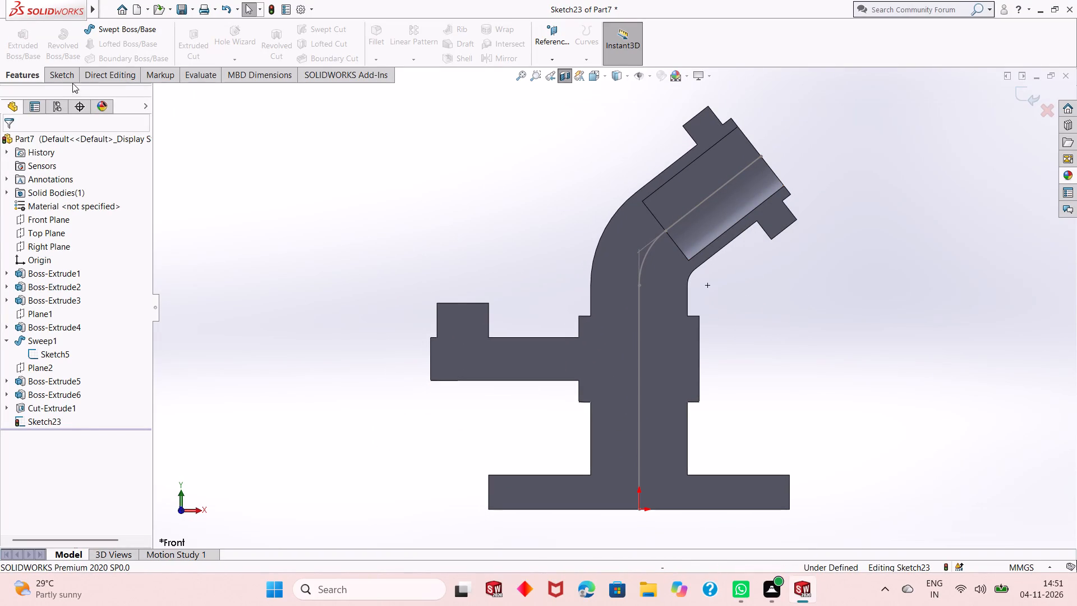
click(57, 75)
click(255, 44)
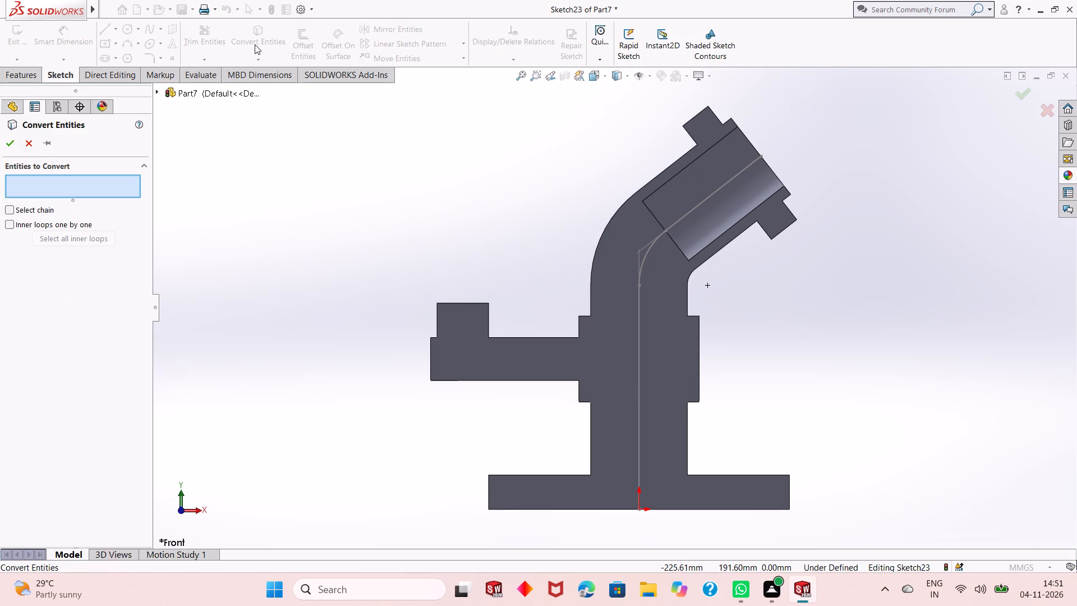
click(650, 255)
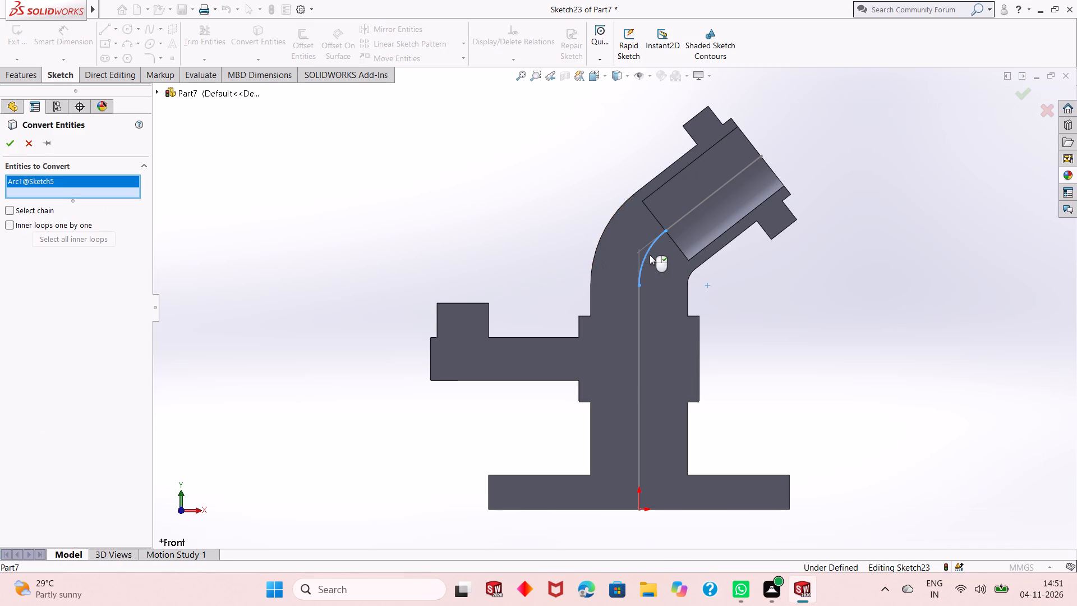
click(675, 224)
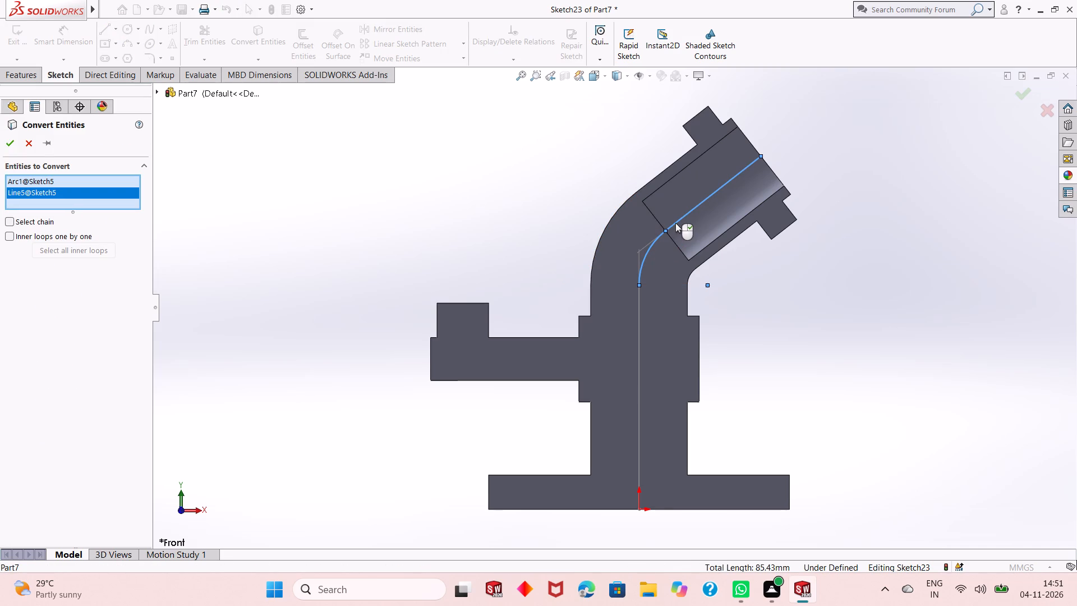
click(5, 143)
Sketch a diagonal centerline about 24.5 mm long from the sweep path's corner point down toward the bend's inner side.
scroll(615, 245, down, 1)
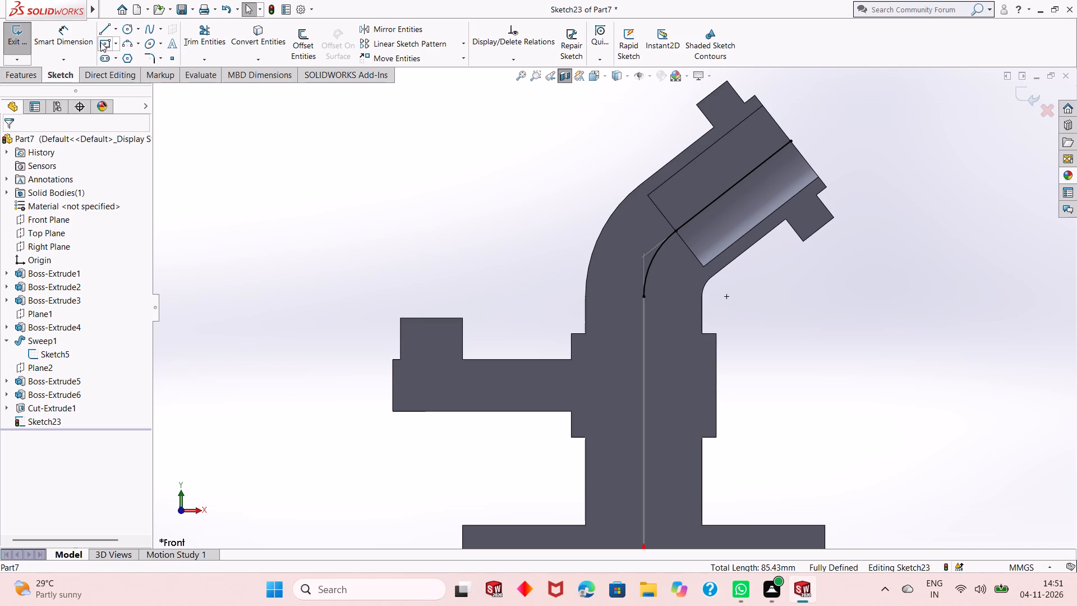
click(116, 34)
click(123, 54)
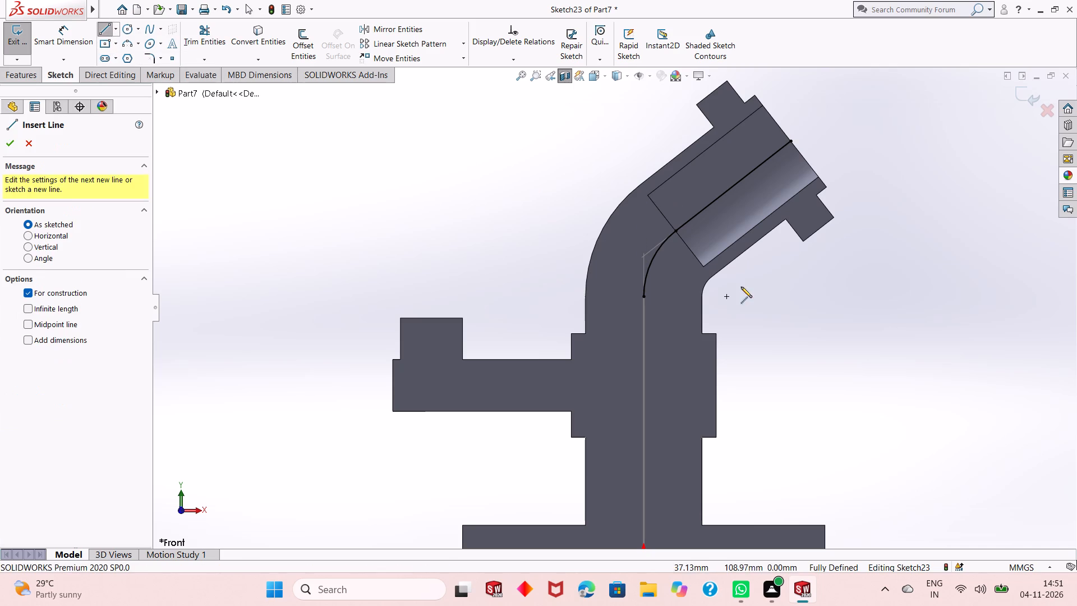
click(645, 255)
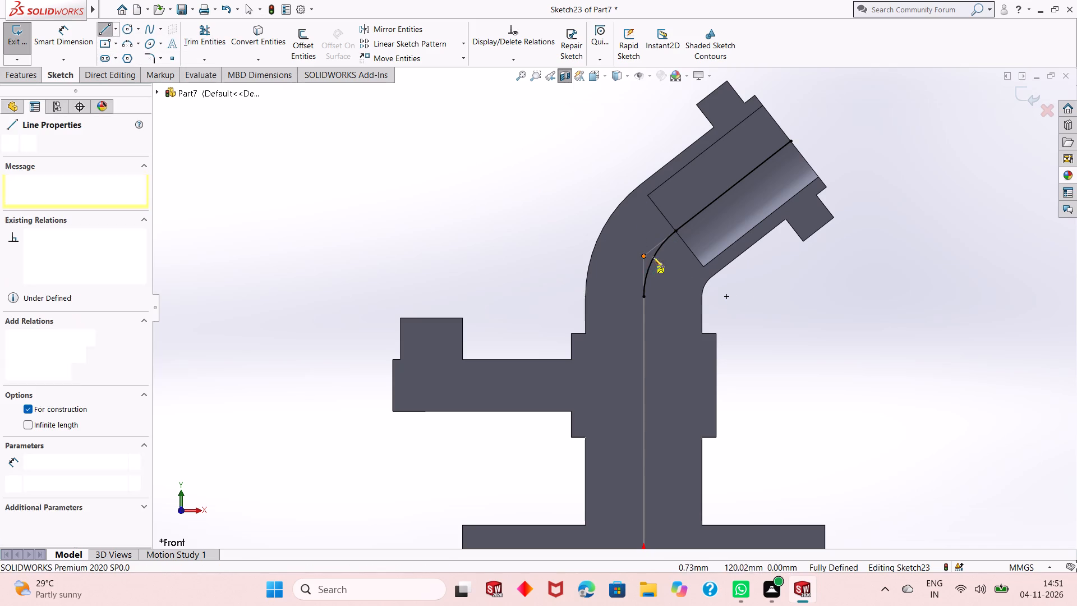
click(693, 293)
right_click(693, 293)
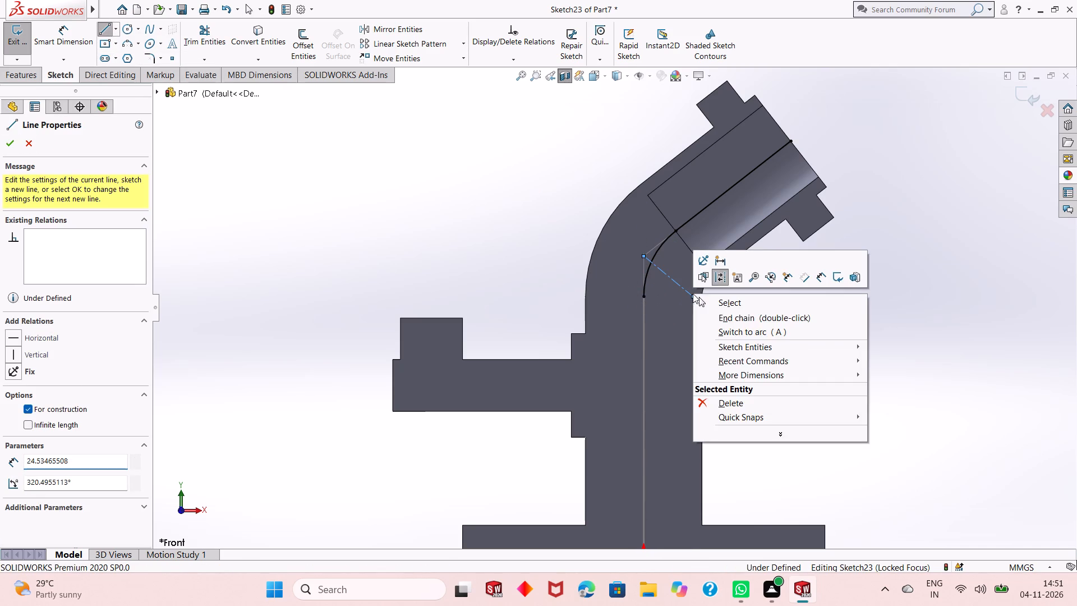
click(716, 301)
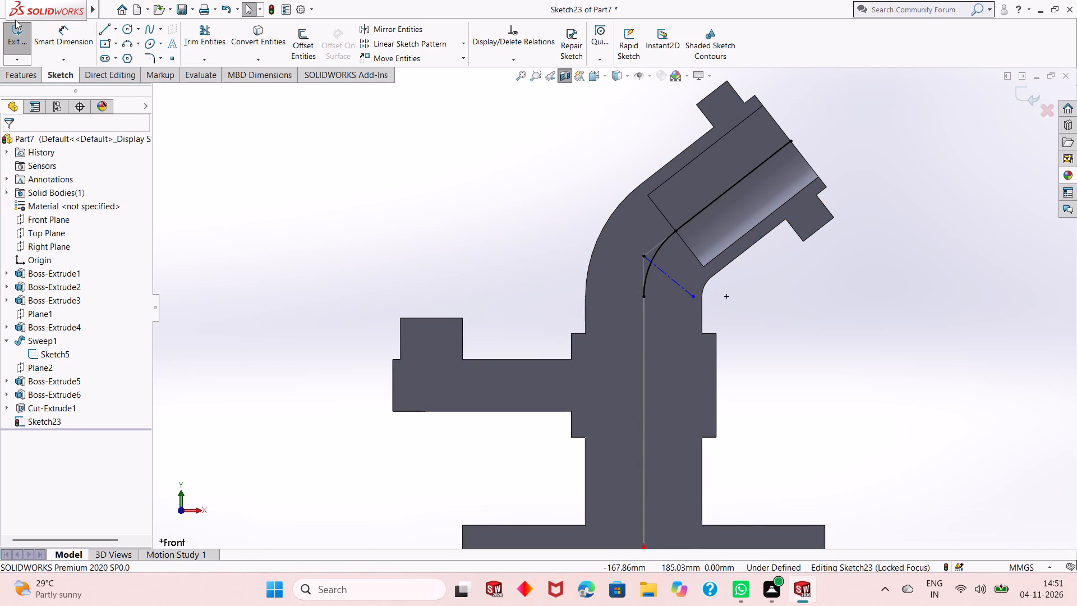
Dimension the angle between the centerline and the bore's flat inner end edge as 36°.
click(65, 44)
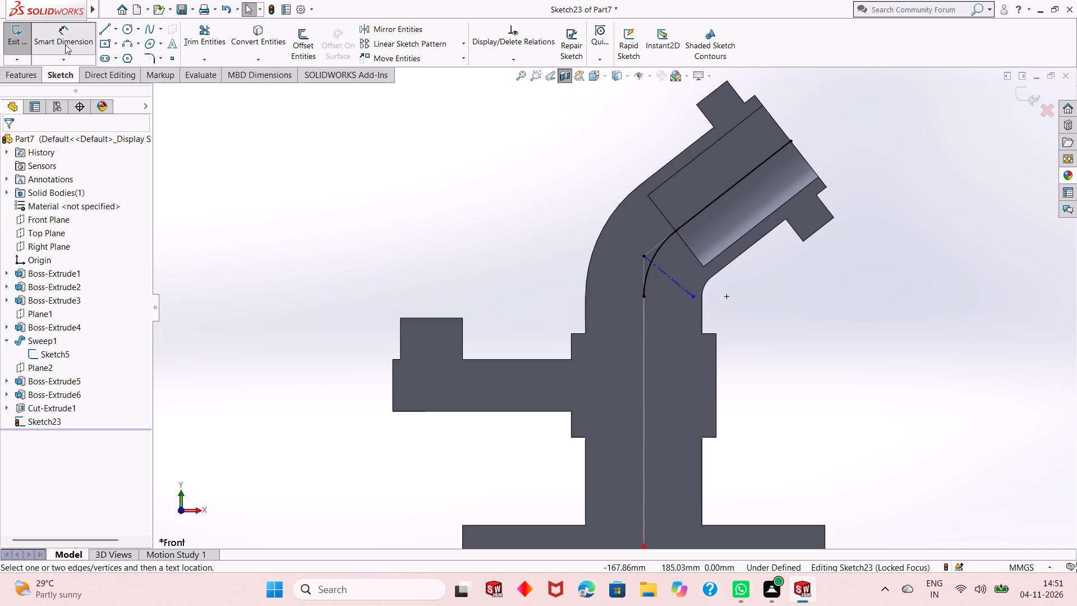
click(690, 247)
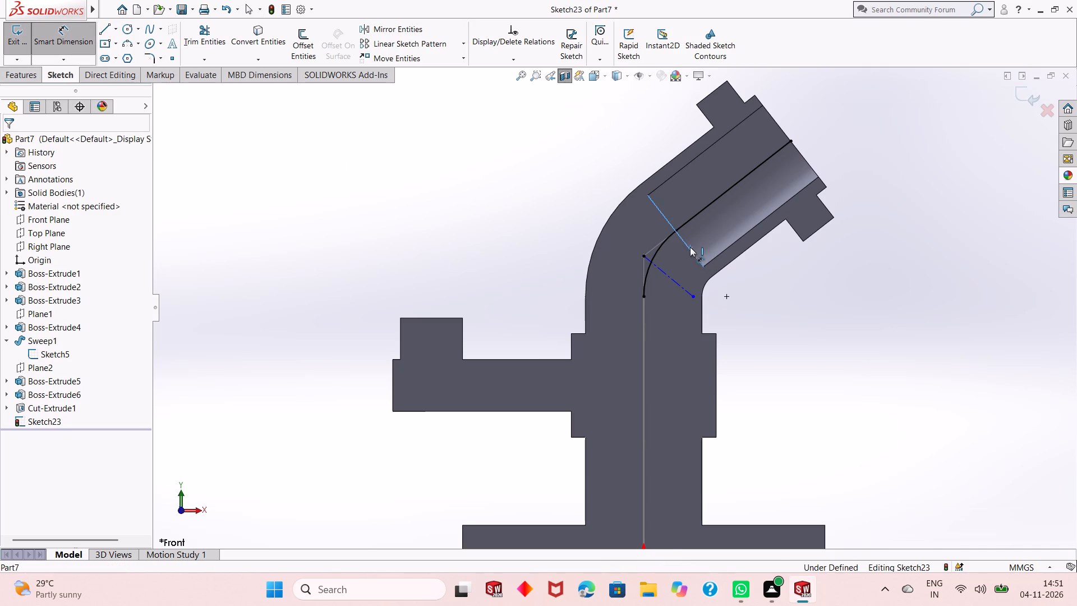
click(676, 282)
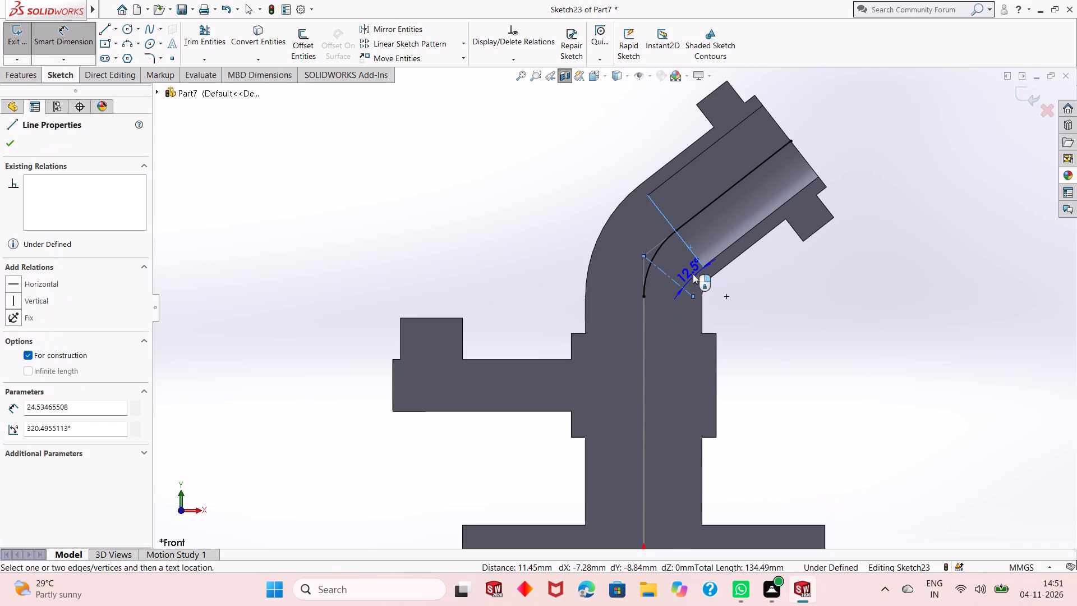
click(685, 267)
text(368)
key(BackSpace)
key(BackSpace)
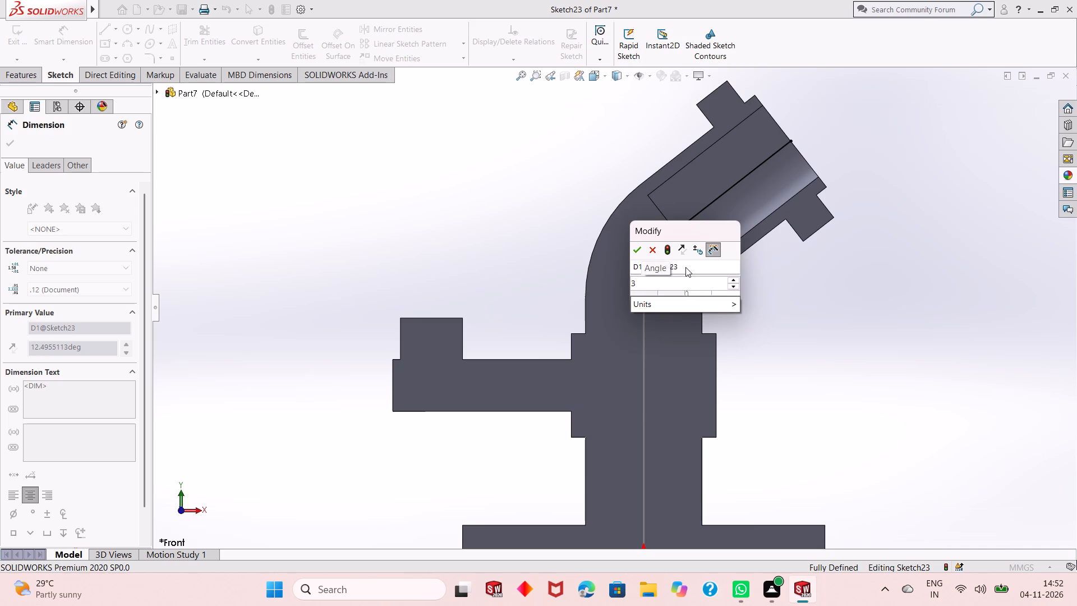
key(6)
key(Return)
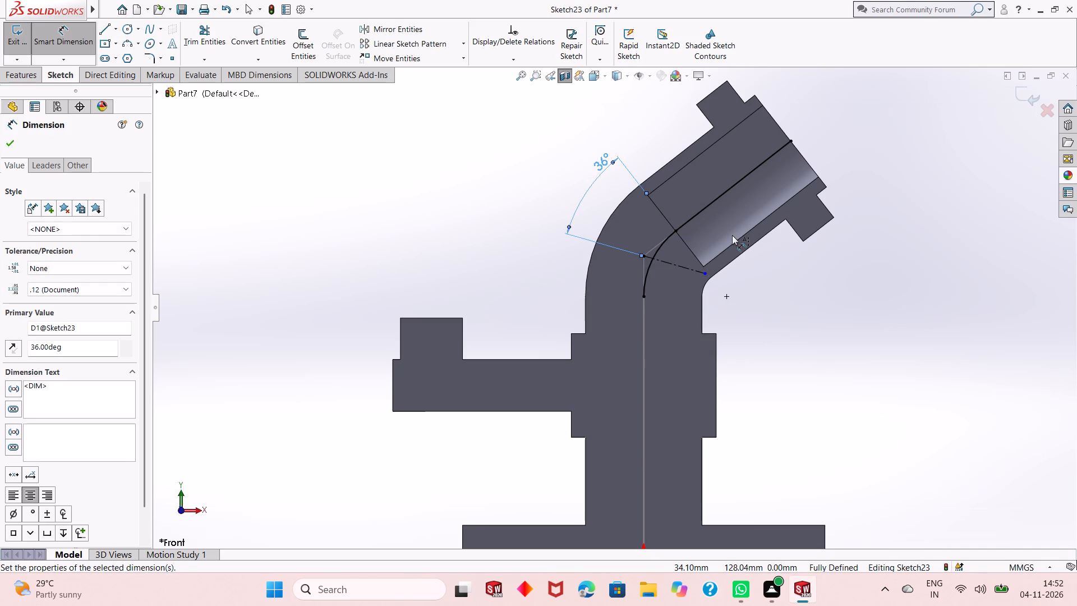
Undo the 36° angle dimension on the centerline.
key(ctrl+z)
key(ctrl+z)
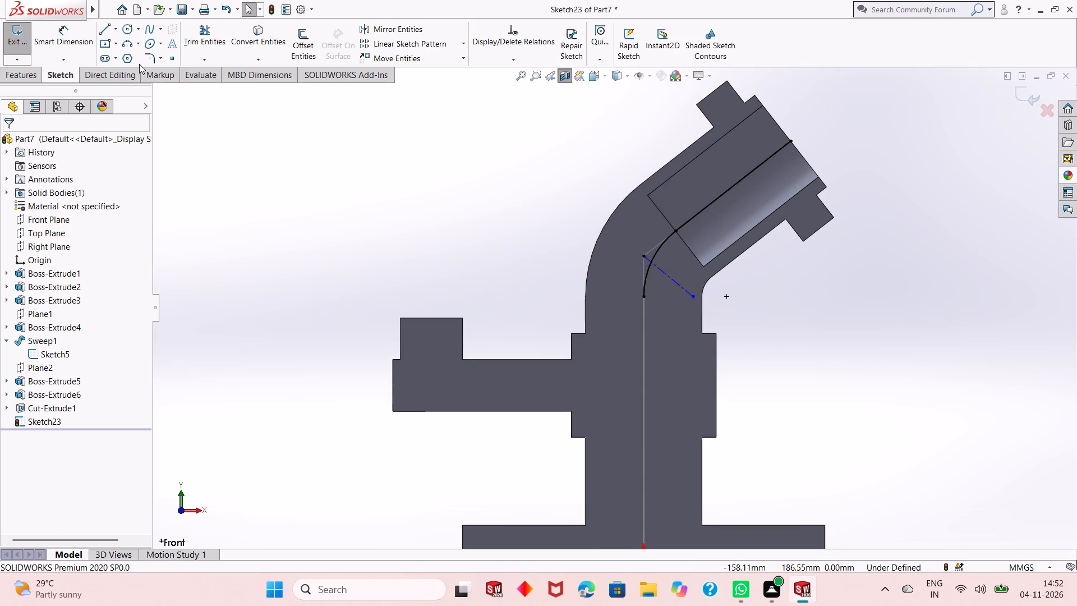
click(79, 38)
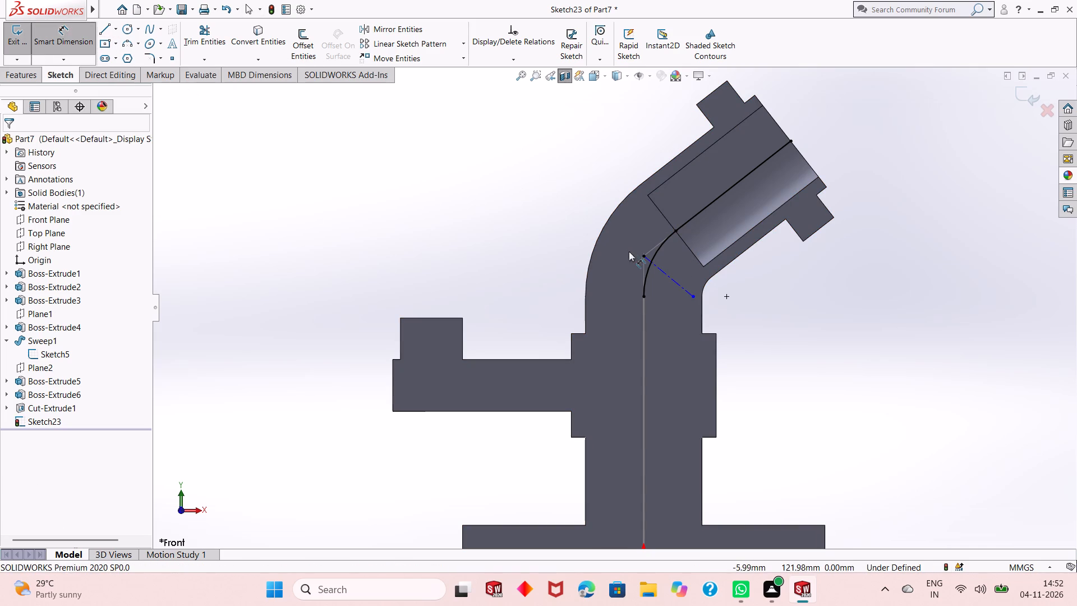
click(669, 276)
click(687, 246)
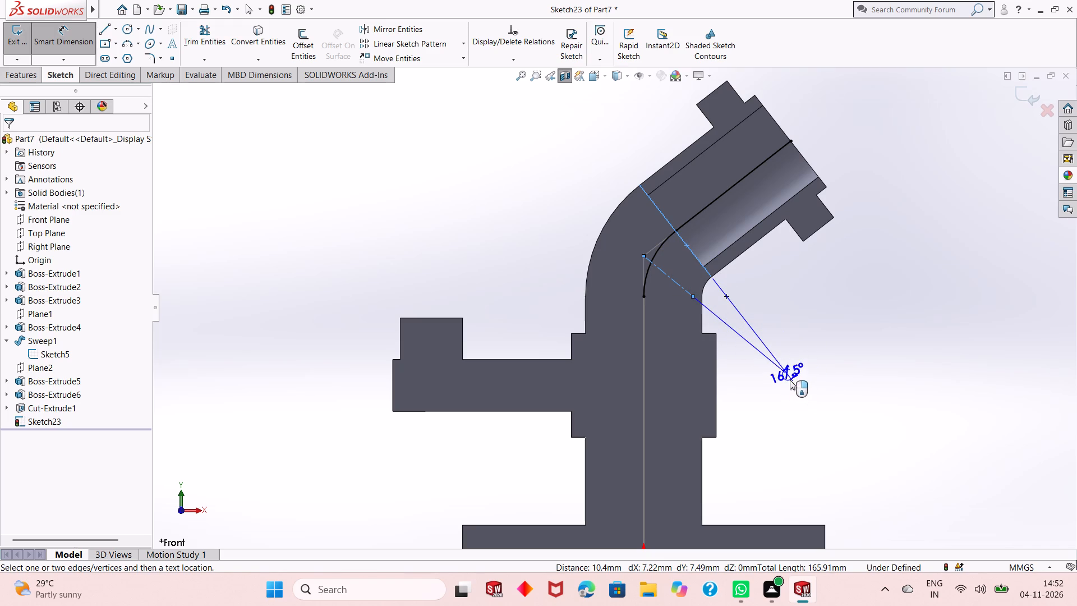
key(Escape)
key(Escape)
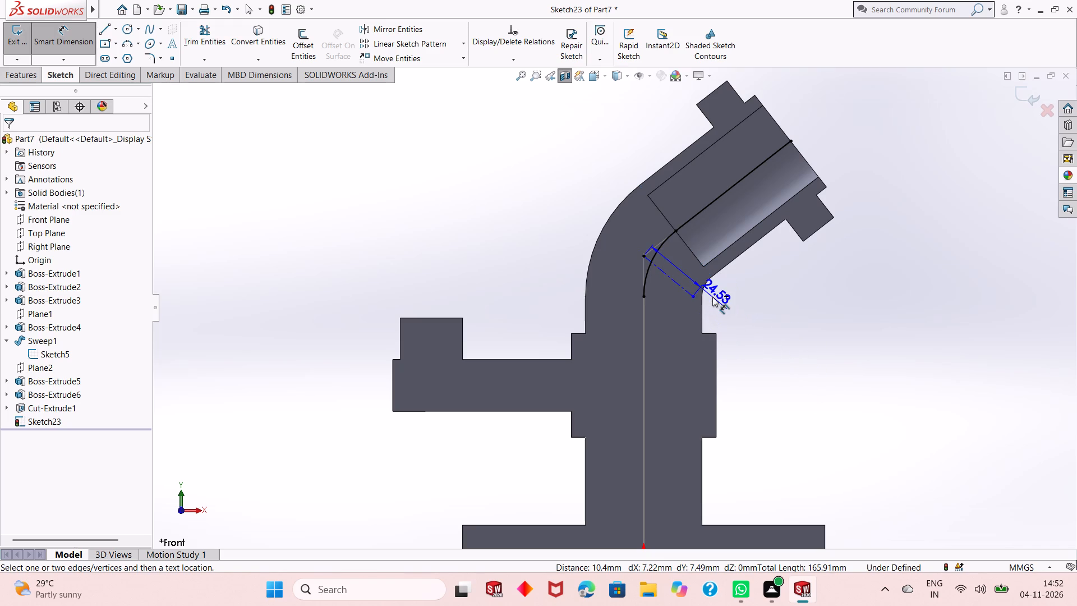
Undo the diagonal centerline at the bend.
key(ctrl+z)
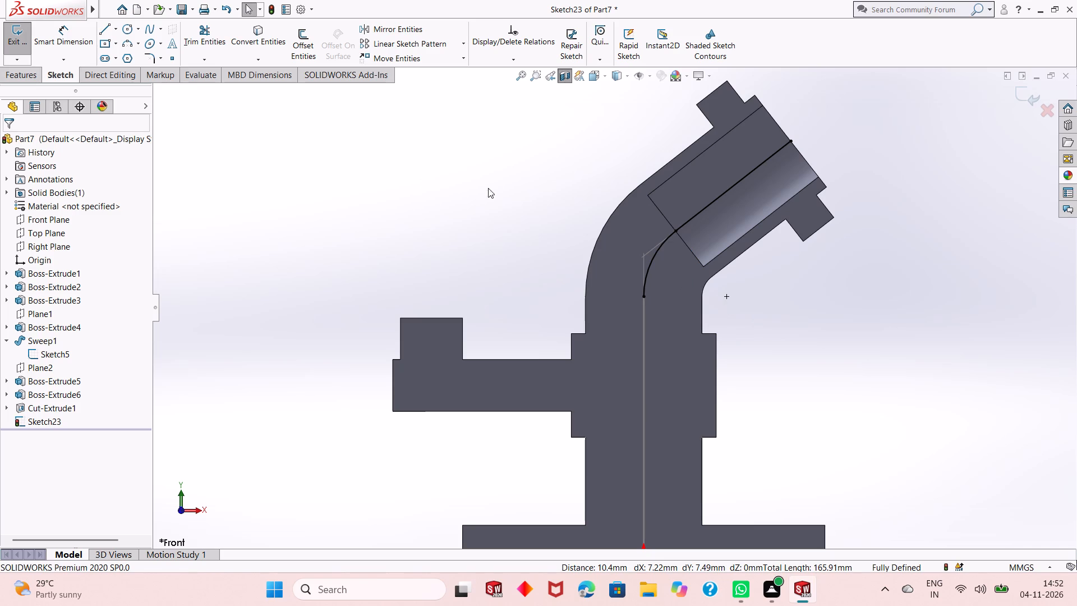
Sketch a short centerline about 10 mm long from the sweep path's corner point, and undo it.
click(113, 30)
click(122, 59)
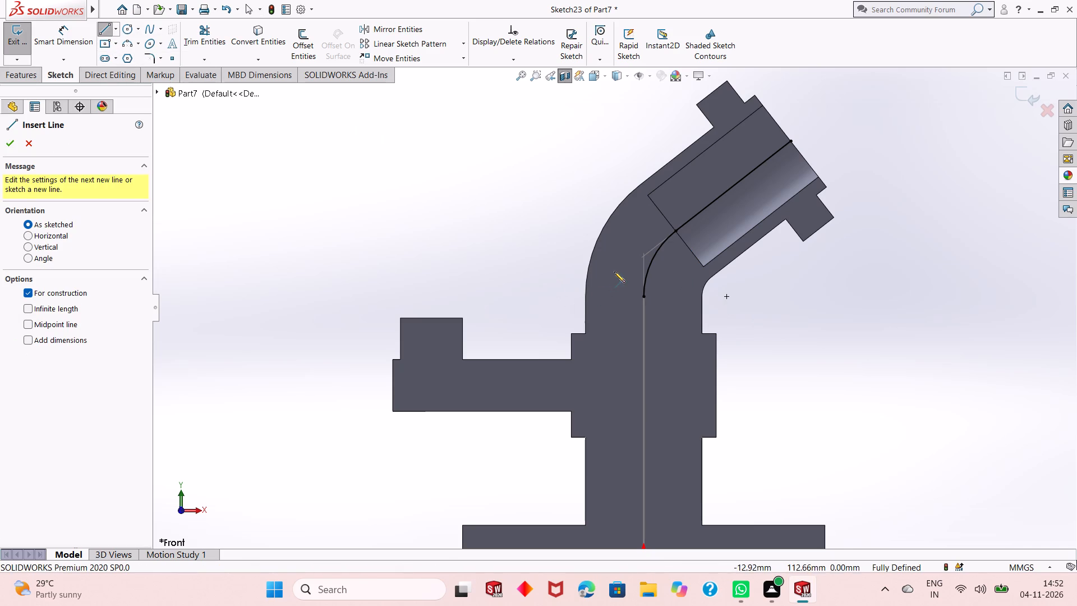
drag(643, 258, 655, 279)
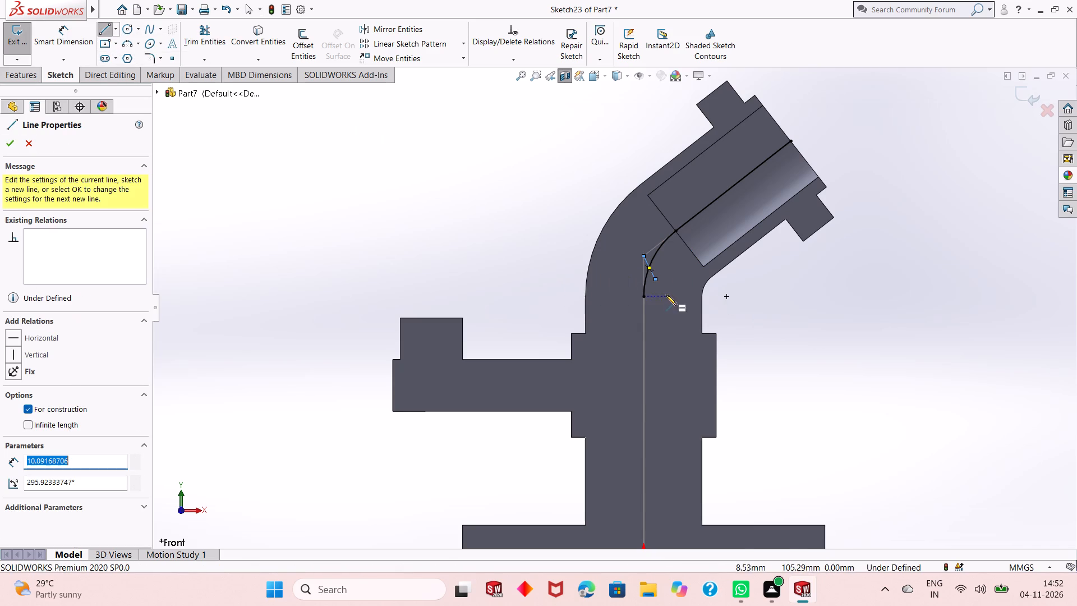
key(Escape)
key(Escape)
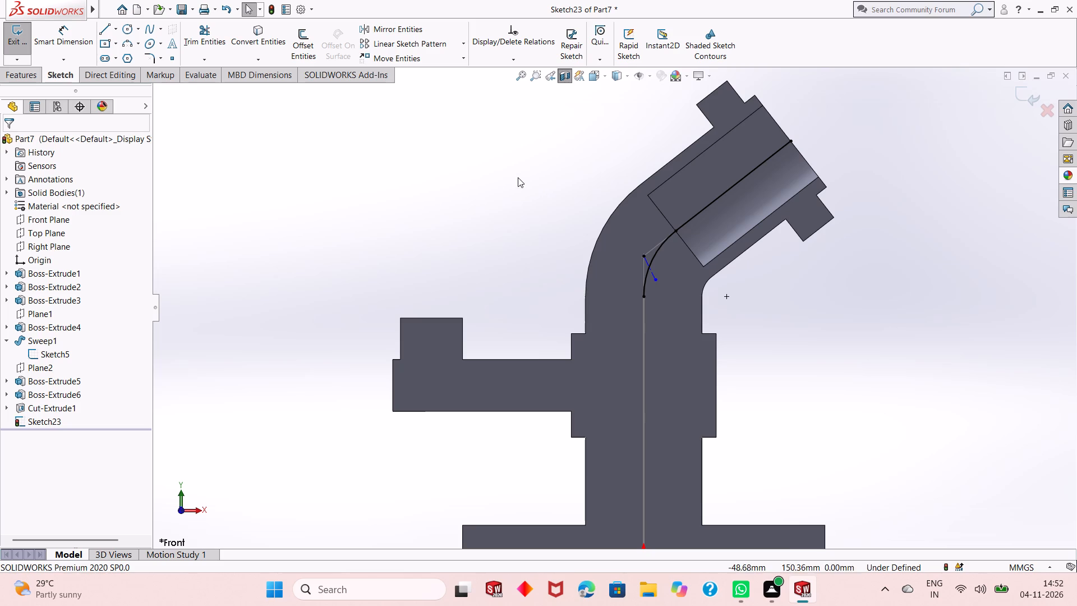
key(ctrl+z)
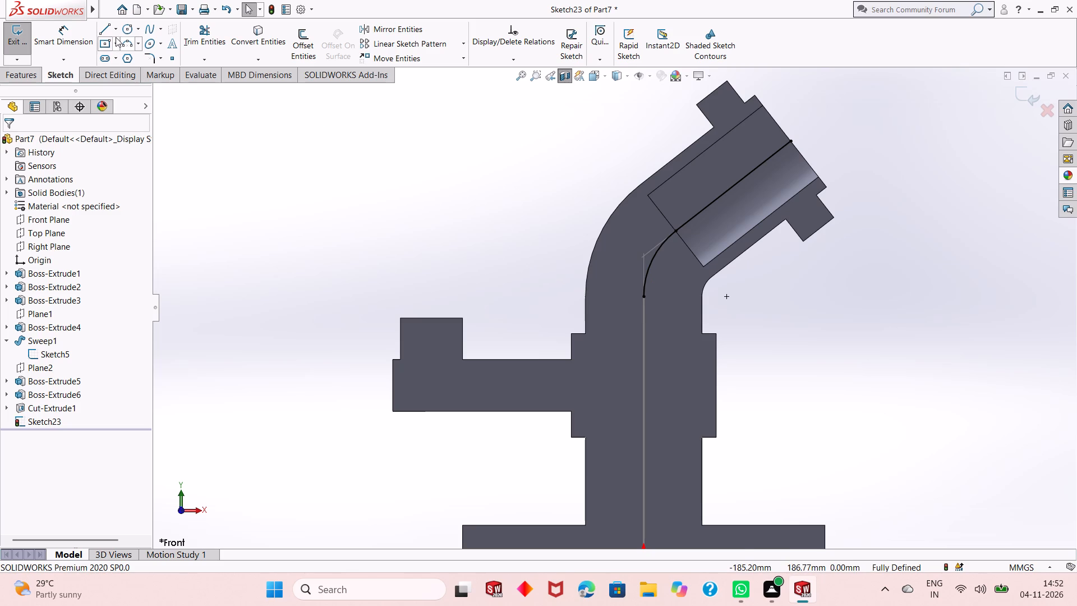
Sketch a diagonal centerline about 30 mm long from the sweep path's corner point down toward the bend's inner side.
click(115, 34)
click(121, 57)
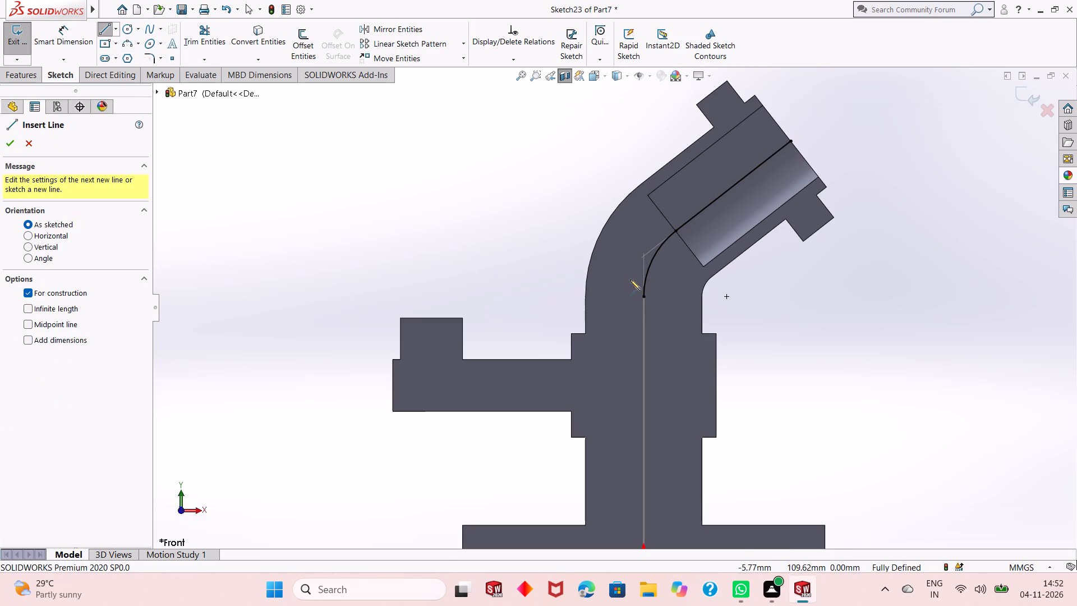
click(642, 258)
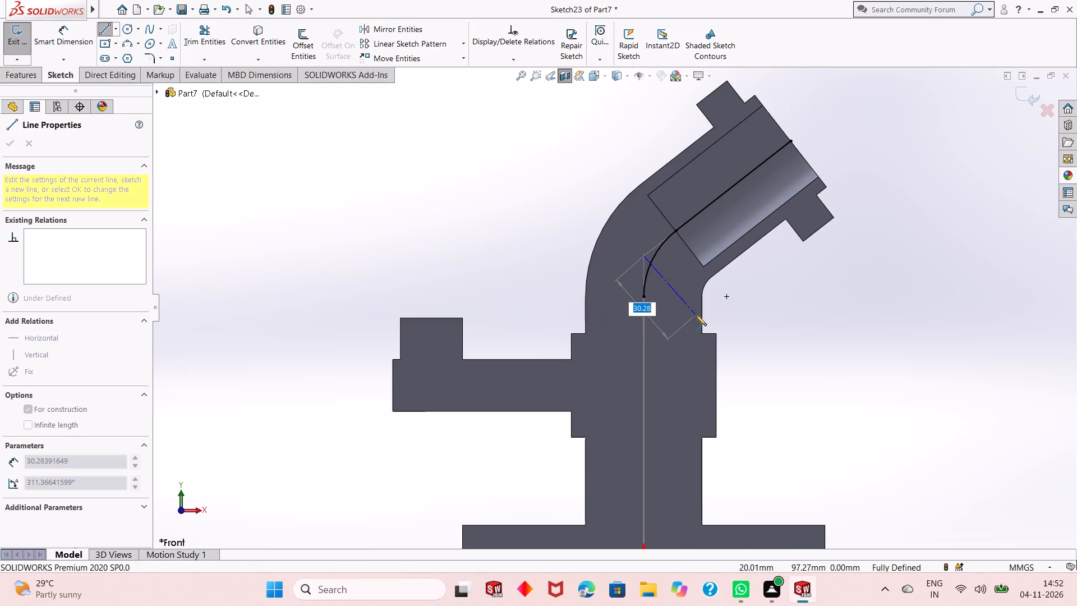
click(696, 315)
key(Escape)
key(Escape)
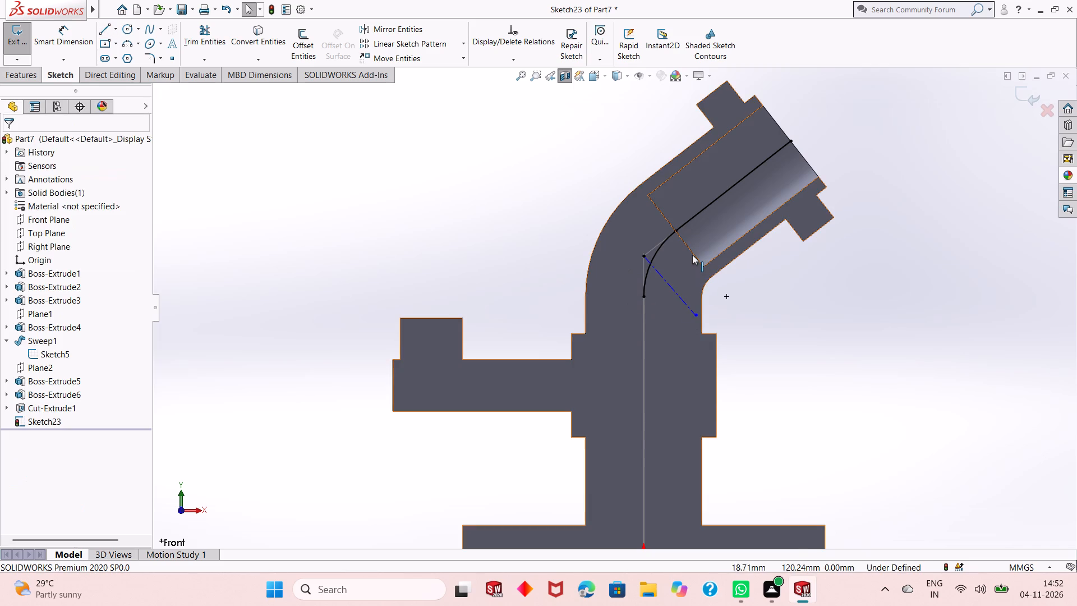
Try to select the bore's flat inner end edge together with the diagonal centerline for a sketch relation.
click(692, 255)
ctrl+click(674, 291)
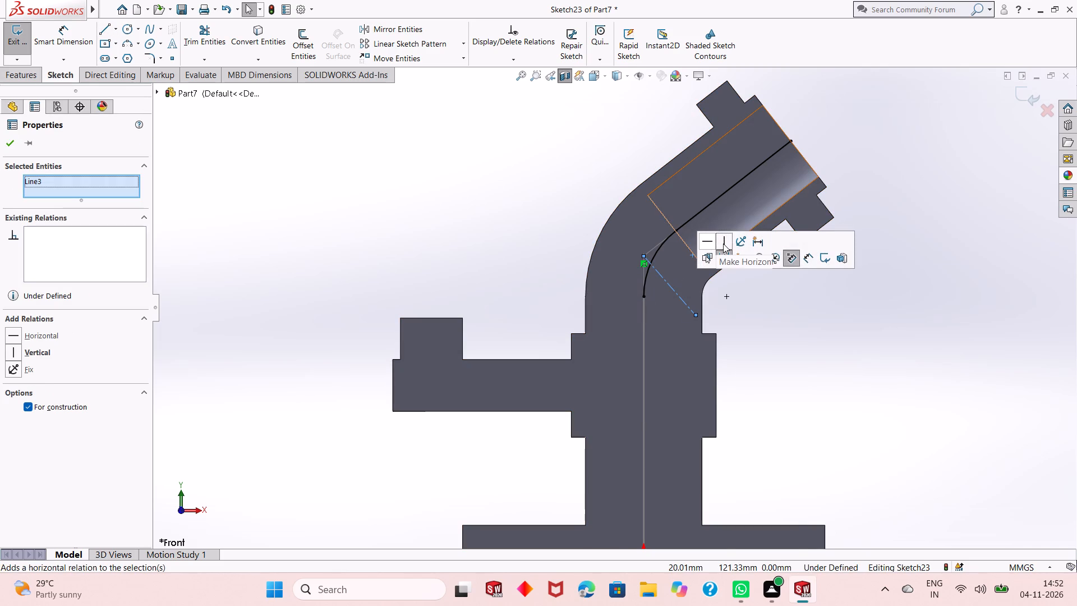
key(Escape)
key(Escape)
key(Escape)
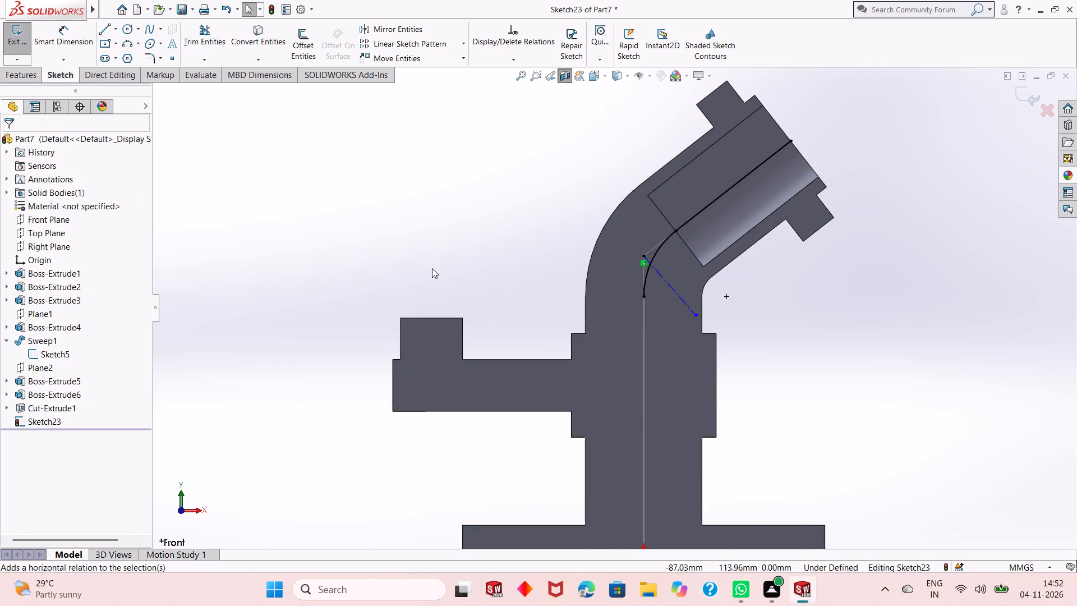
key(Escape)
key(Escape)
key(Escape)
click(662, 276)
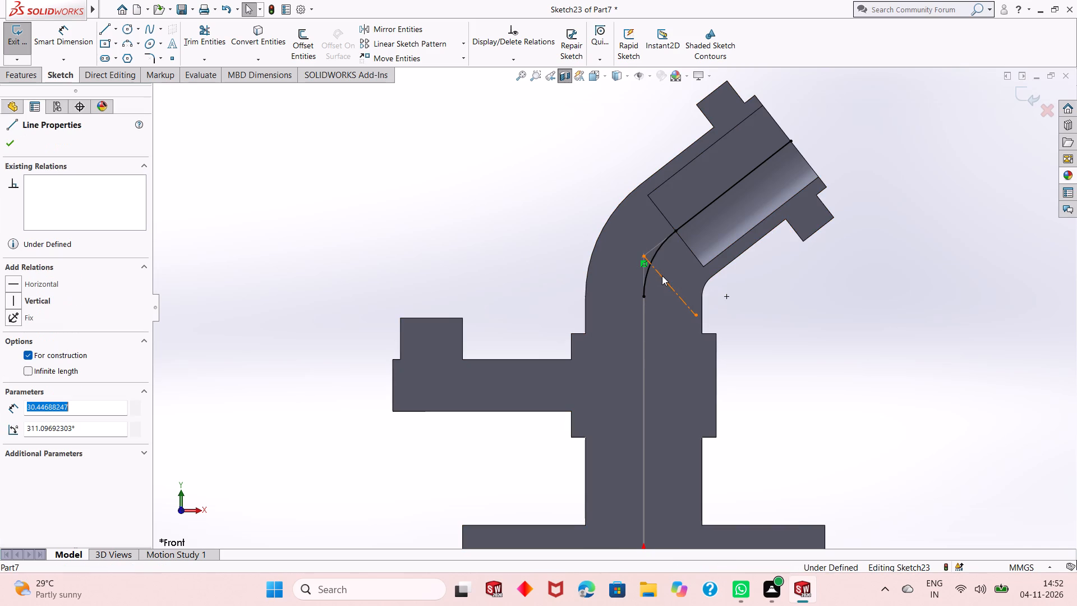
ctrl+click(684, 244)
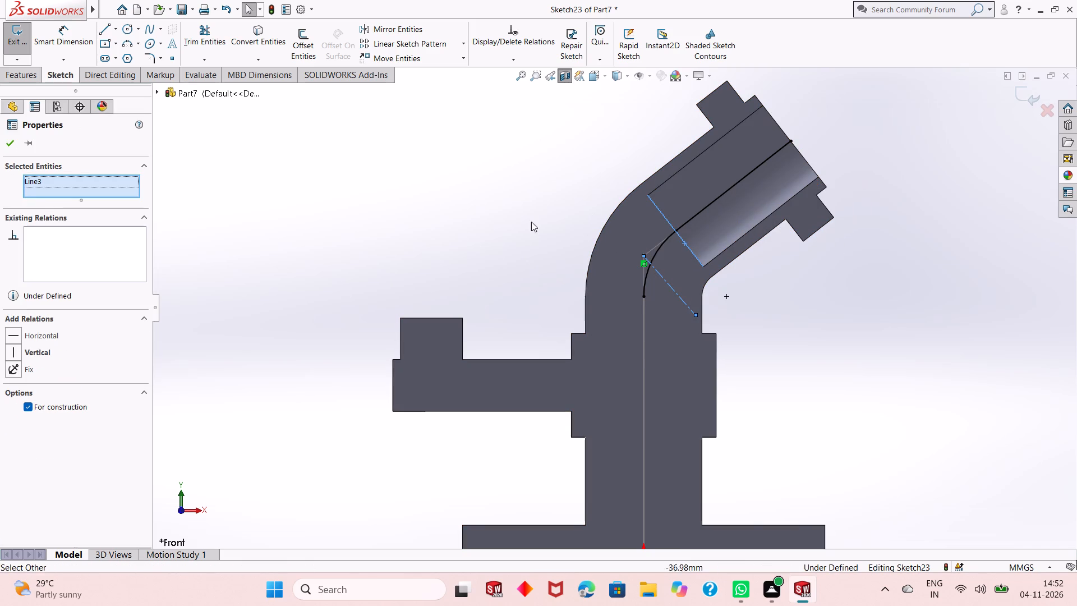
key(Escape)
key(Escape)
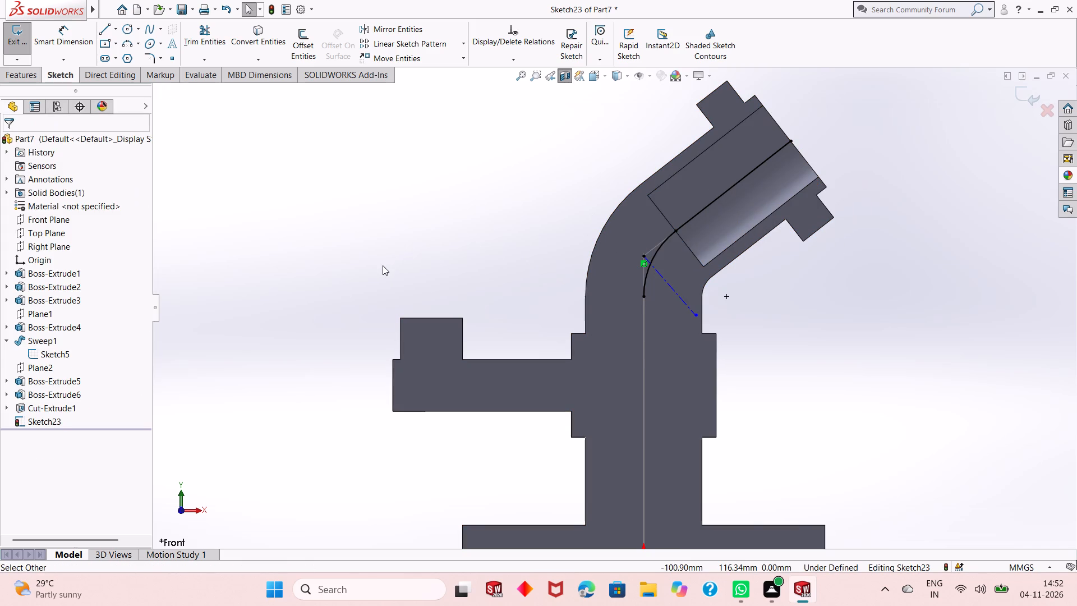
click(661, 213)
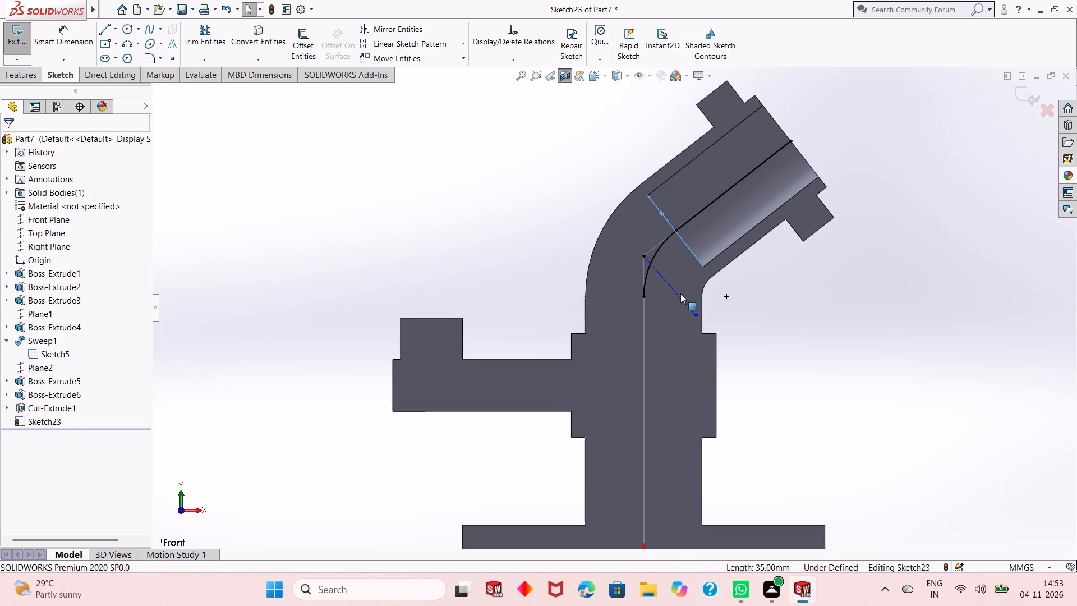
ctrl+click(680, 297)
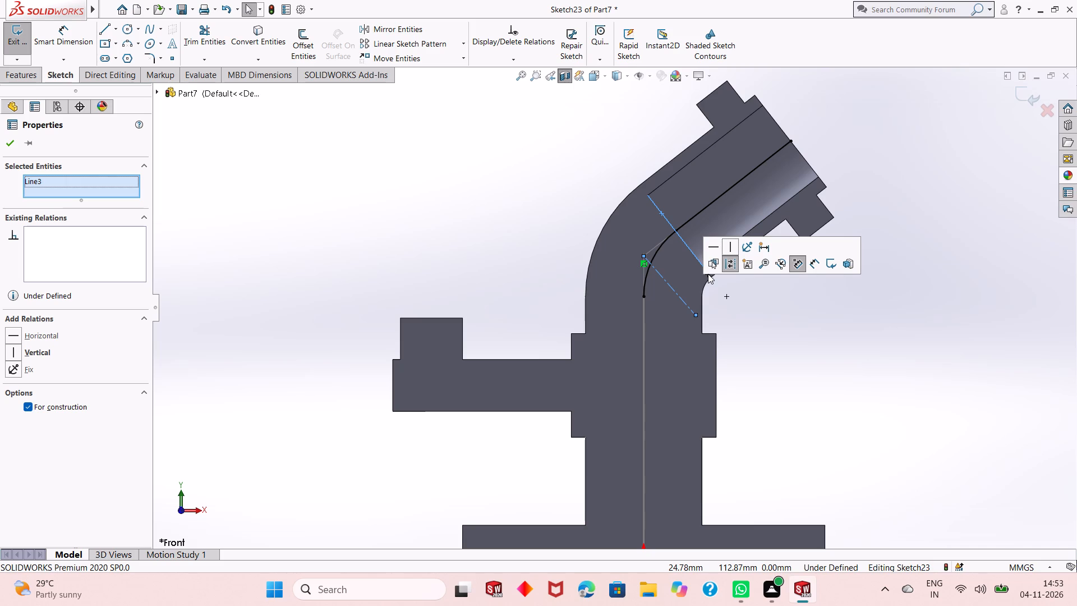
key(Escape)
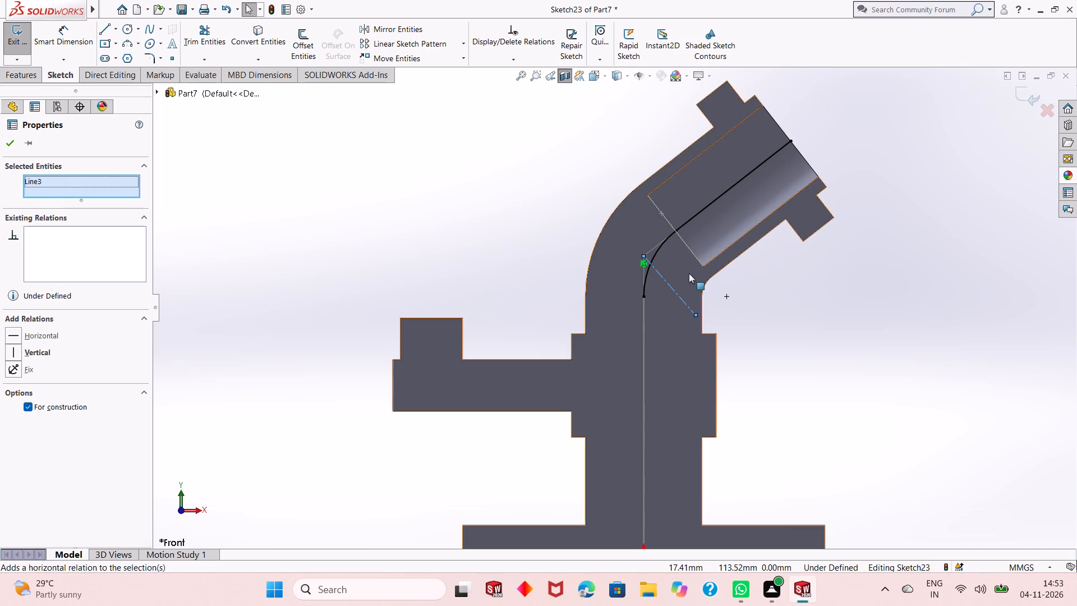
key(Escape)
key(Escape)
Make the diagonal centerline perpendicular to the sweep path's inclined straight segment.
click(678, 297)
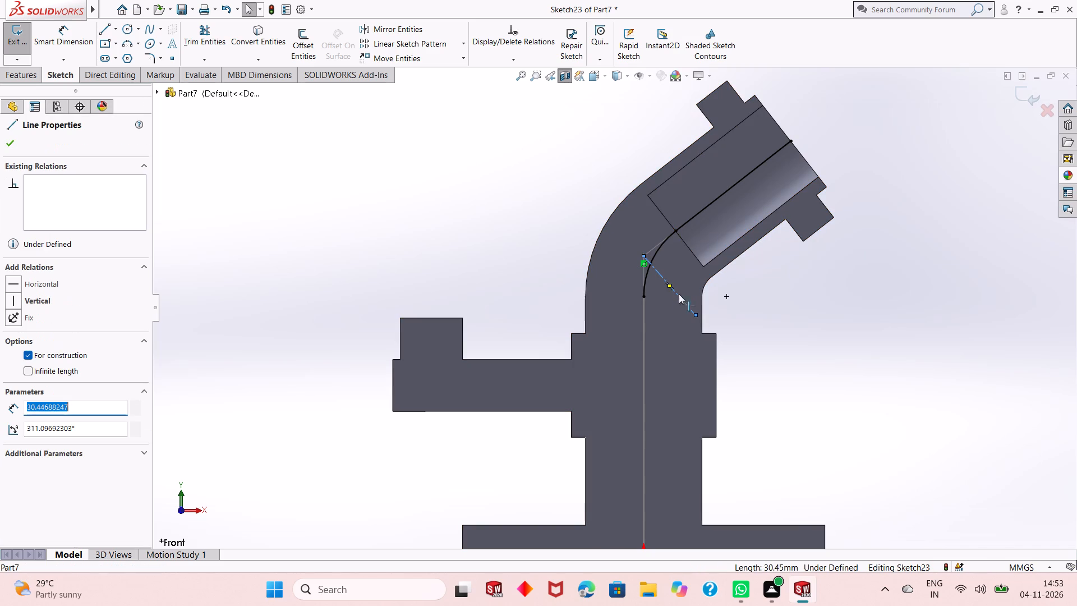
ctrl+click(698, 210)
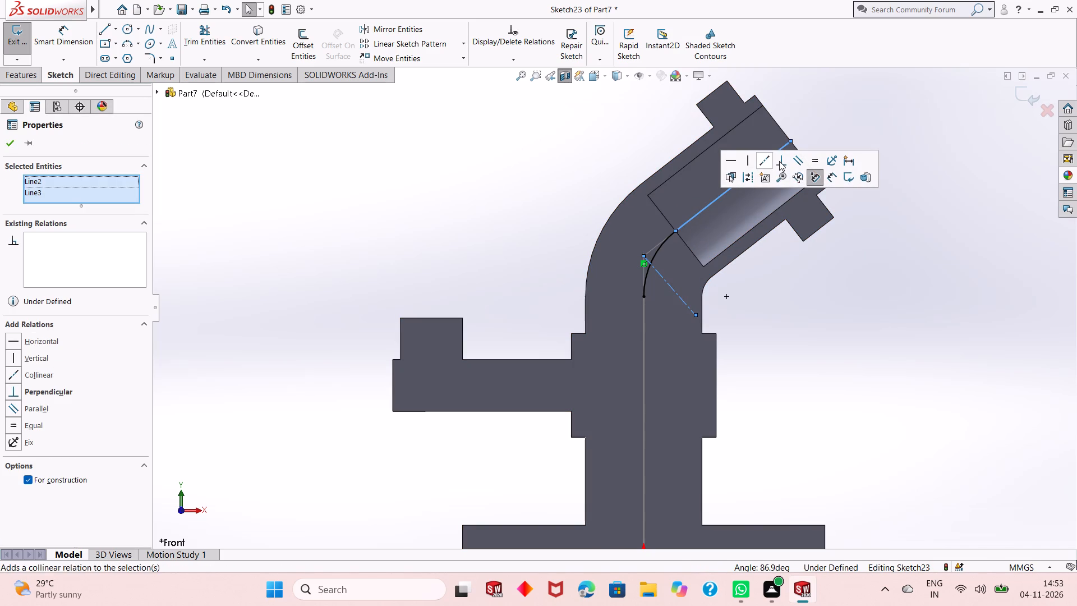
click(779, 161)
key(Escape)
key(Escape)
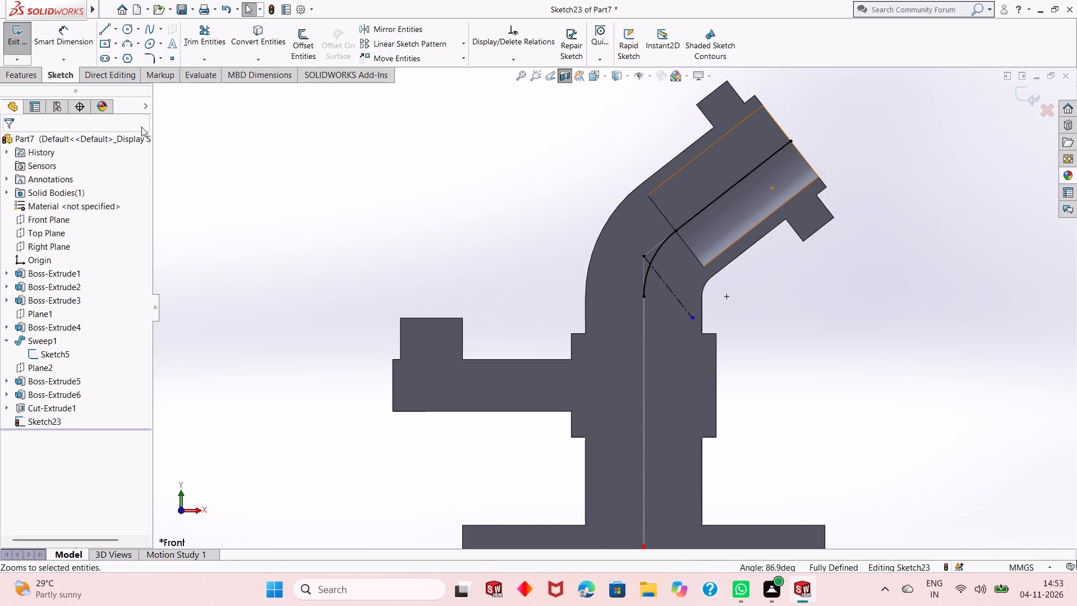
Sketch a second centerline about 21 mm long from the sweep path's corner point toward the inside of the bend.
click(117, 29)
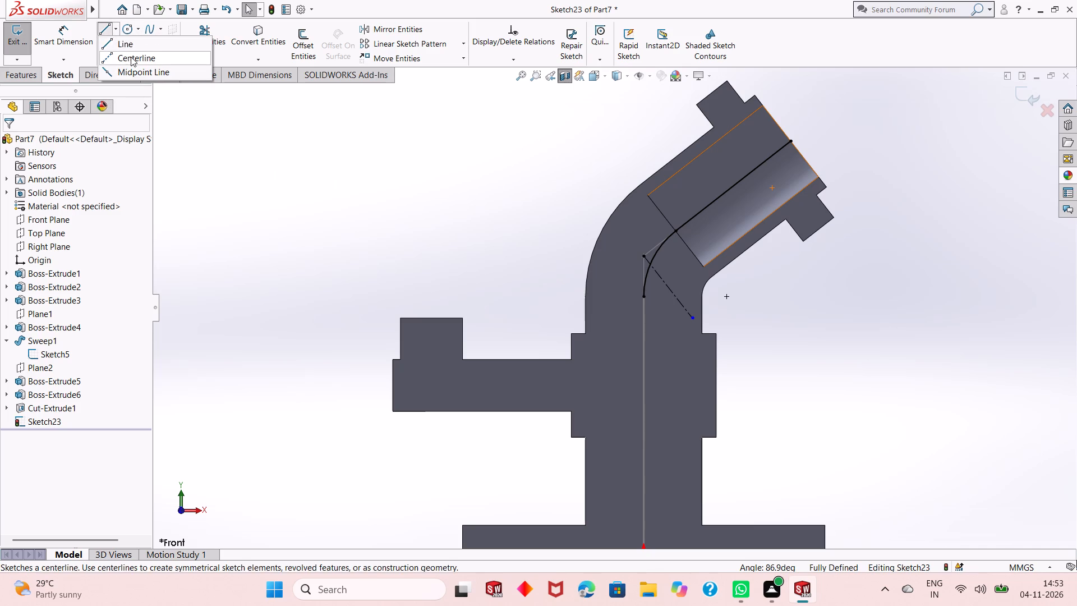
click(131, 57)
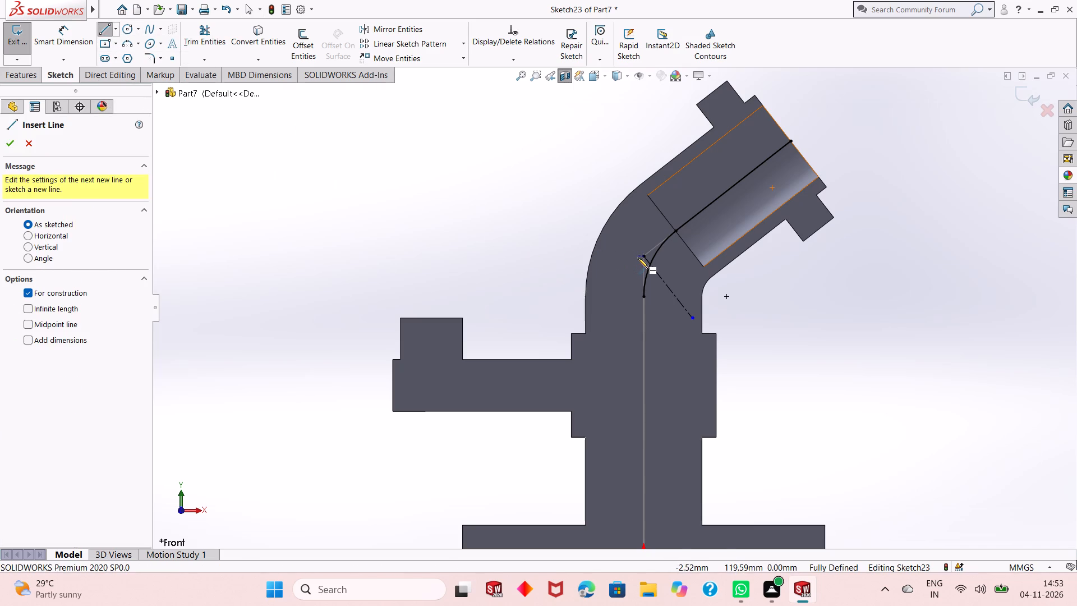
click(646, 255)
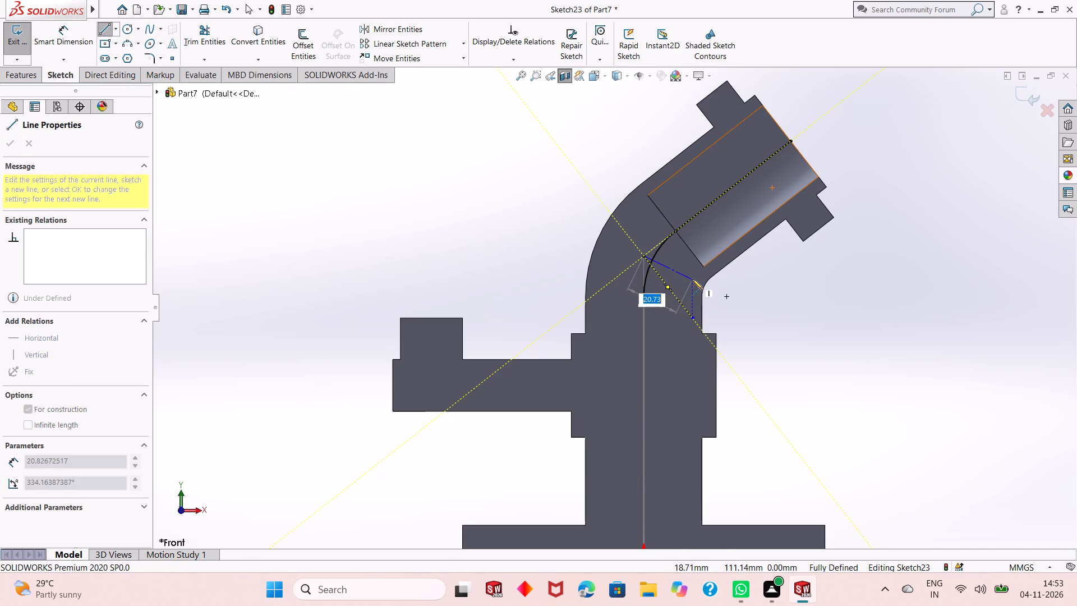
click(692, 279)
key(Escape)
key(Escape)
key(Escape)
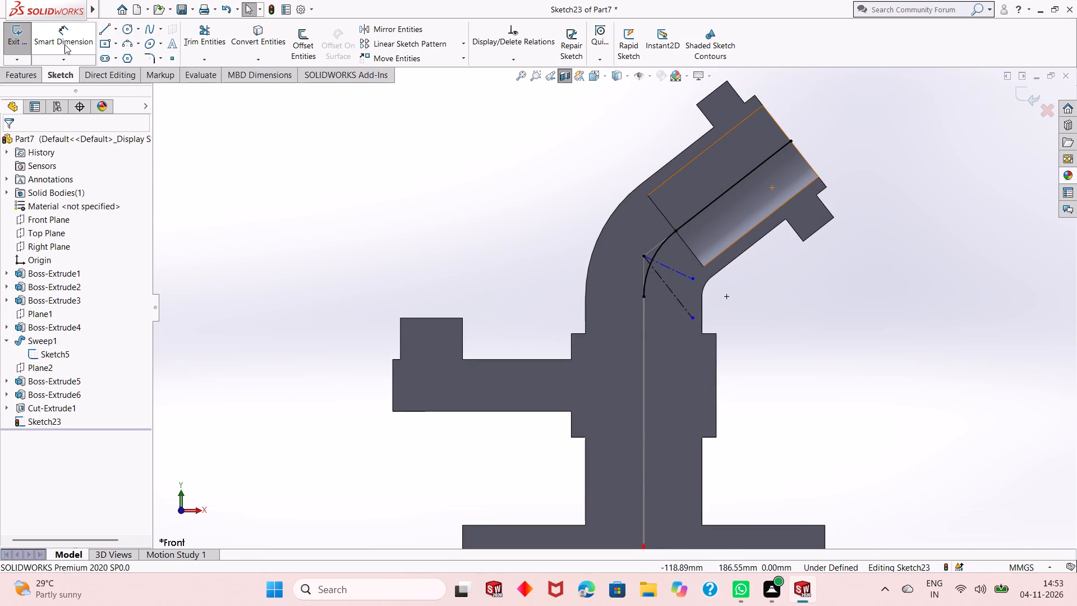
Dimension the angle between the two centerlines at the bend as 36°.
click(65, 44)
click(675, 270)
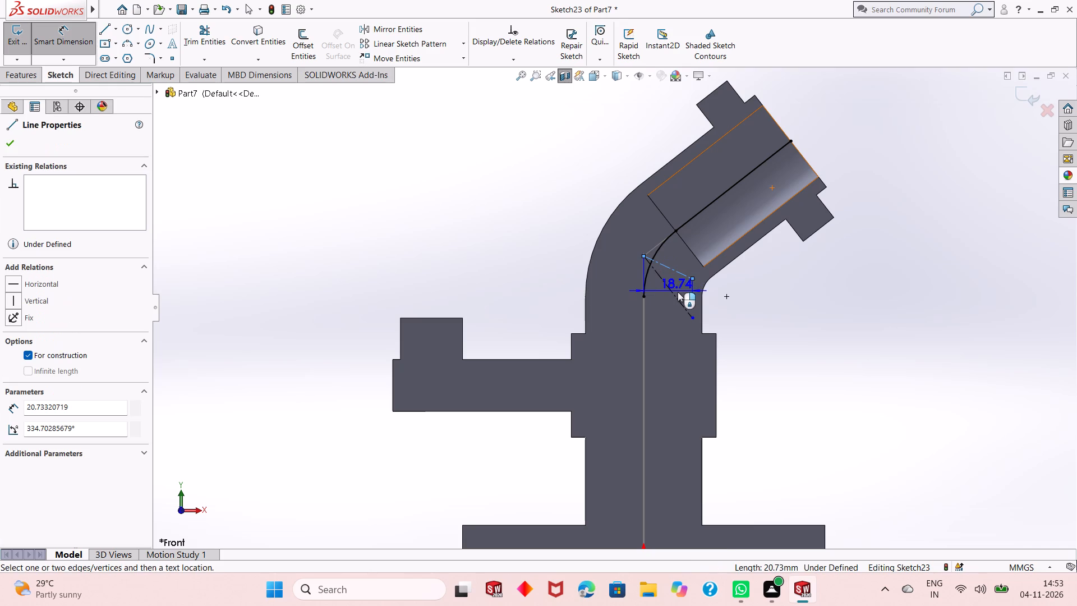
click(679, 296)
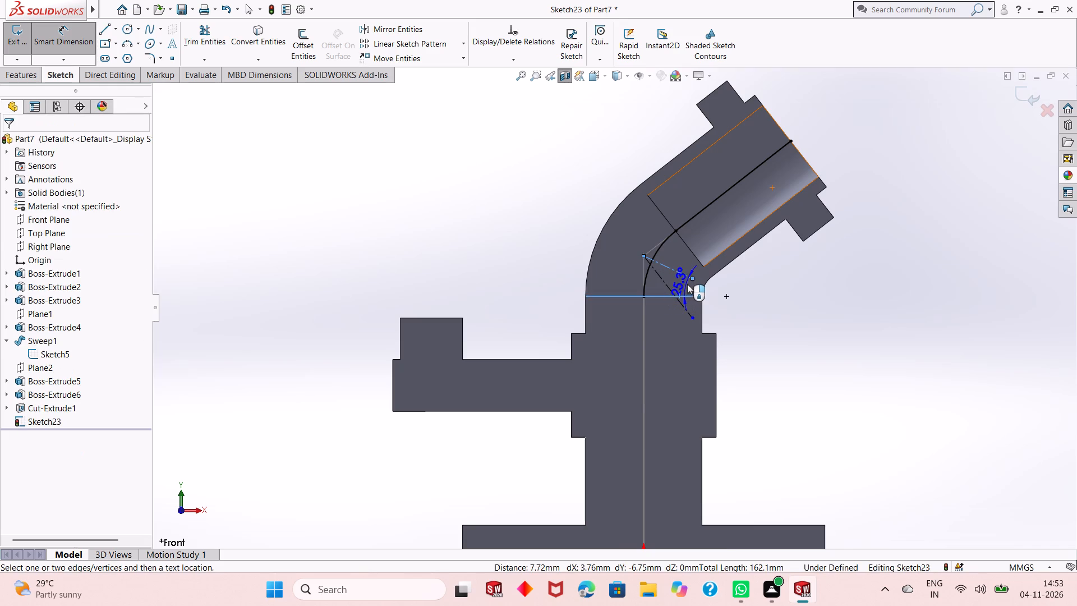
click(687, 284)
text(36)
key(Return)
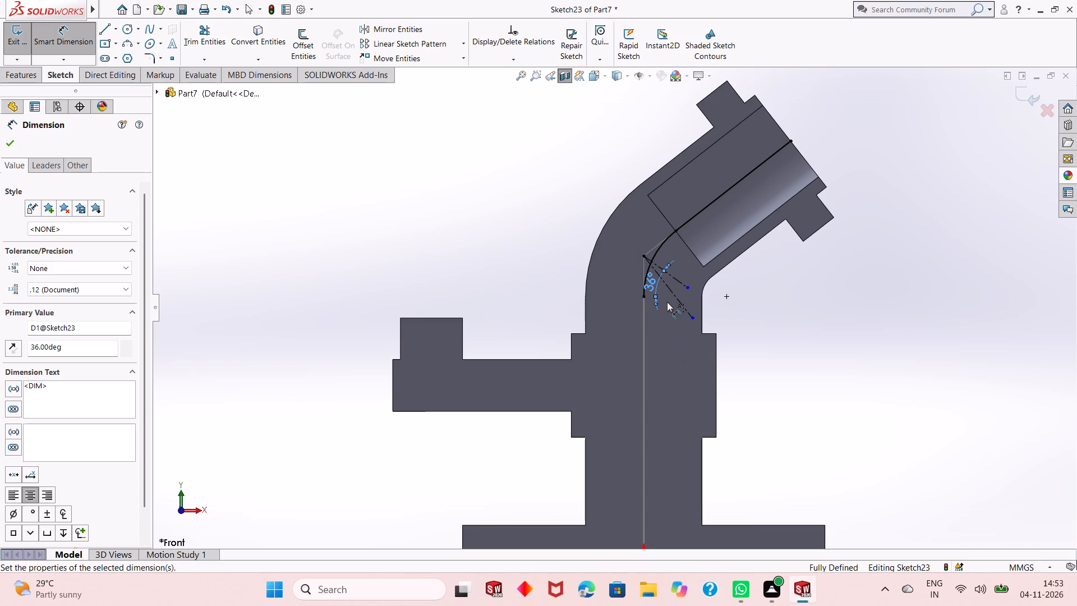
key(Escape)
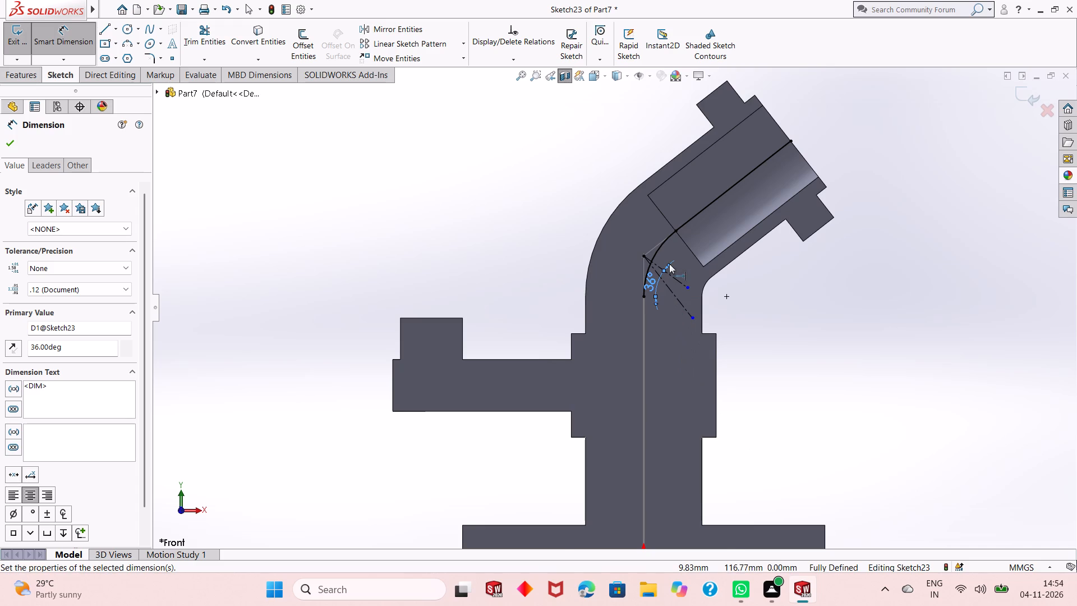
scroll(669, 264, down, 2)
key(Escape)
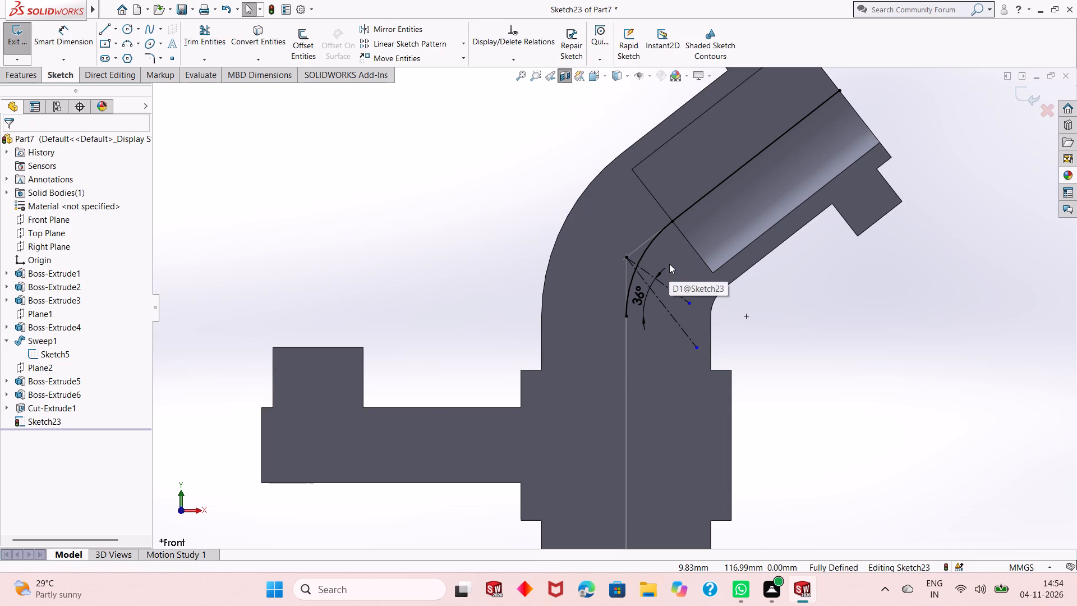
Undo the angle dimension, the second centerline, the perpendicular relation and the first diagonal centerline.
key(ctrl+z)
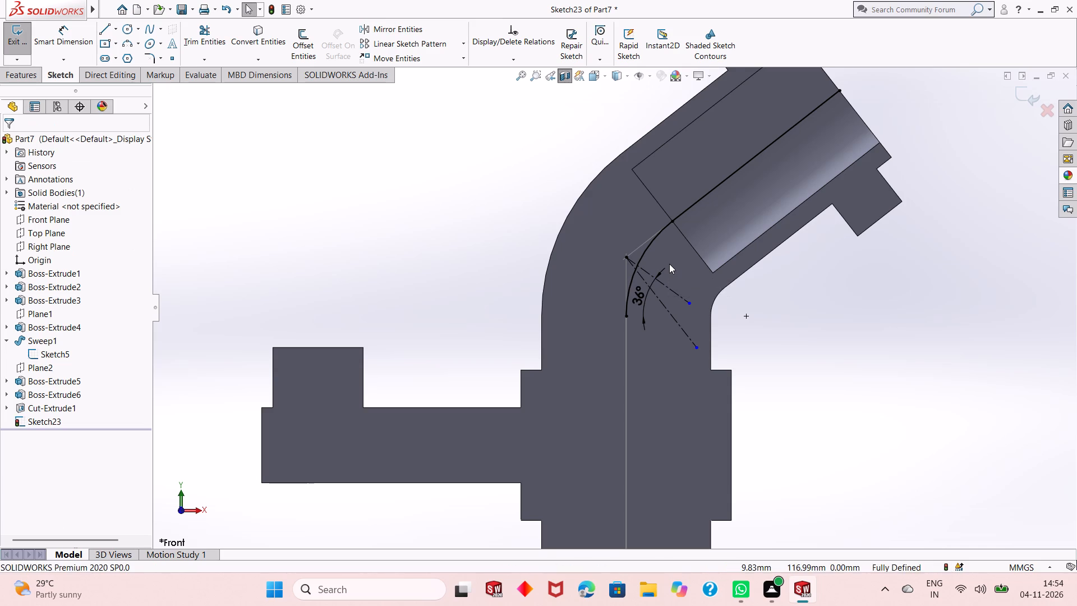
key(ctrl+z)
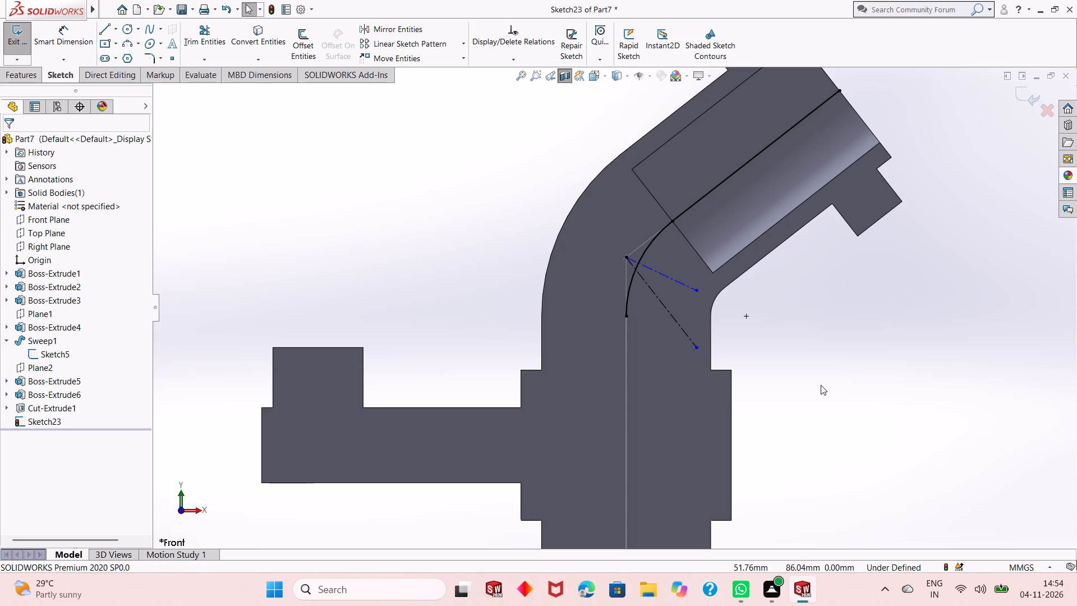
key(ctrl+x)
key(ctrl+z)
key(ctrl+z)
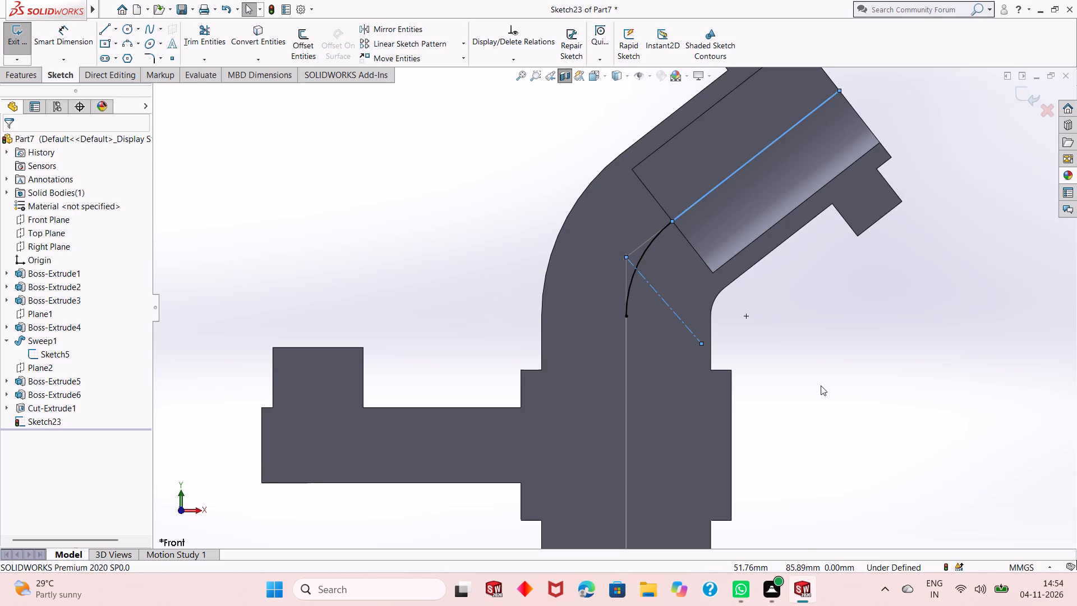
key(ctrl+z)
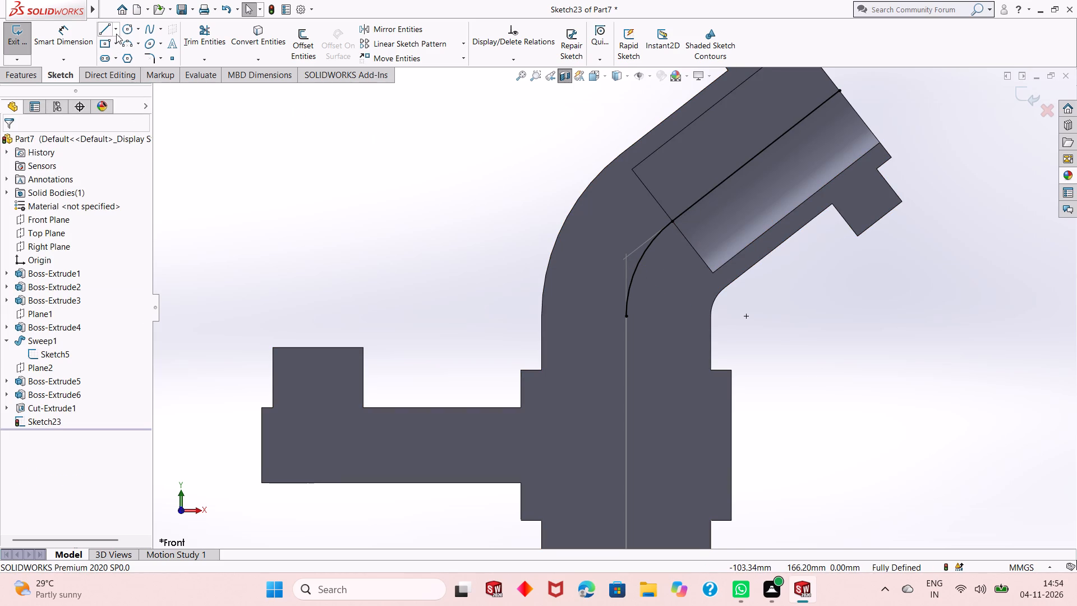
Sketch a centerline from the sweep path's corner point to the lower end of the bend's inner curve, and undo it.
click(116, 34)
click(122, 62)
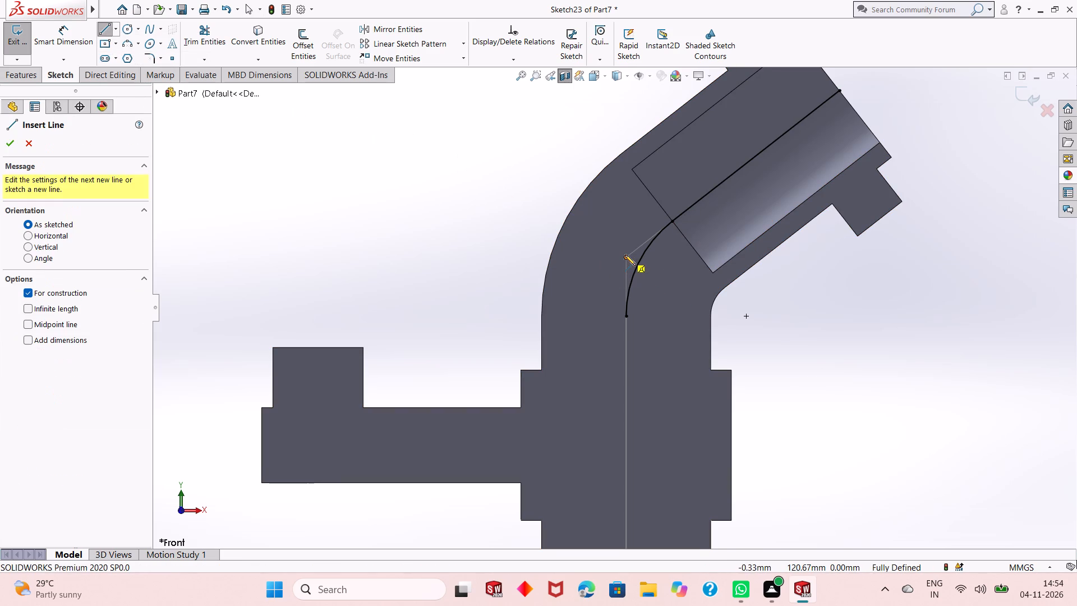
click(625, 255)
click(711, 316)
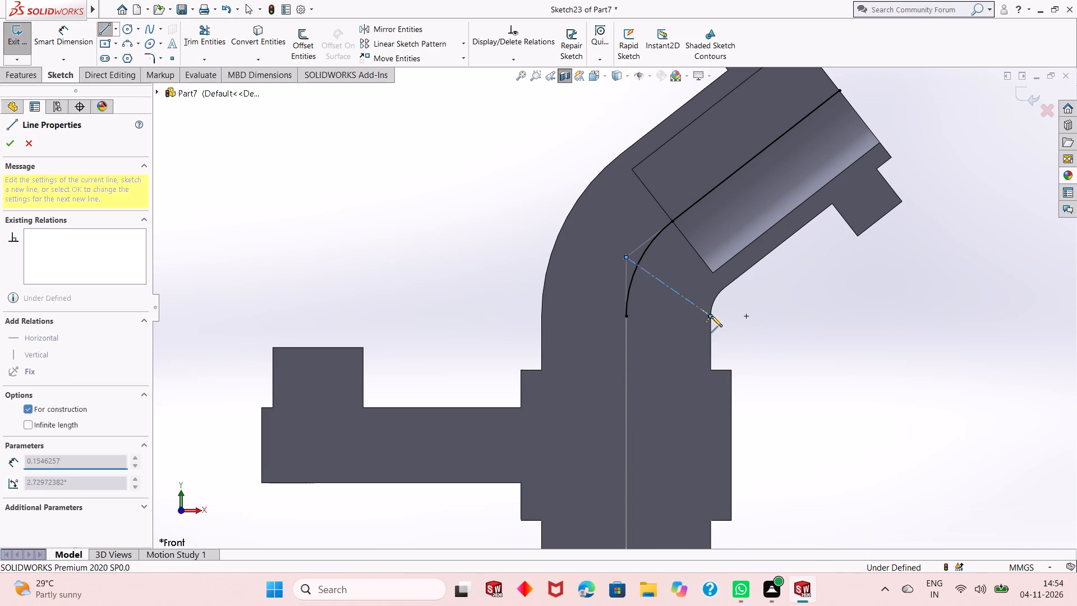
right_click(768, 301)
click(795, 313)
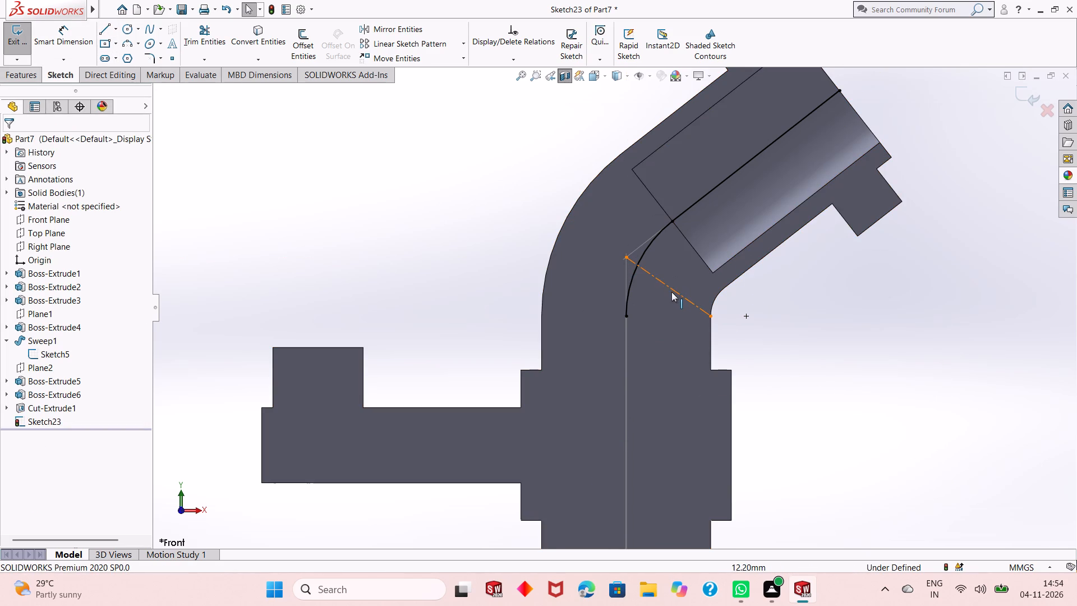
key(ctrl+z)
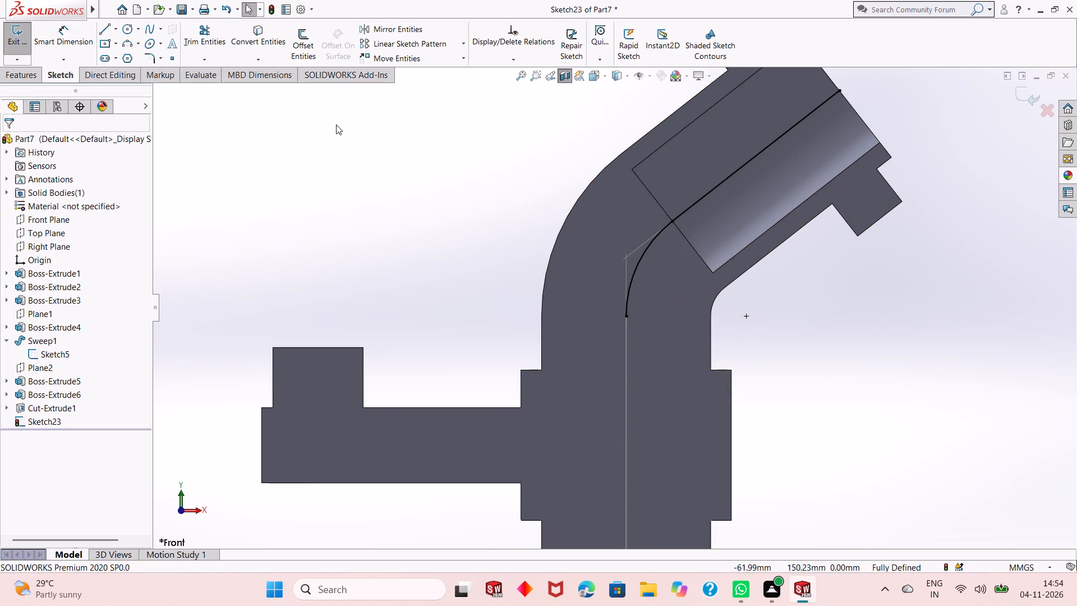
Sketch a diagonal centerline about 40 mm long from the sweep path's corner point, extending past the bend's inner side.
click(117, 33)
click(124, 62)
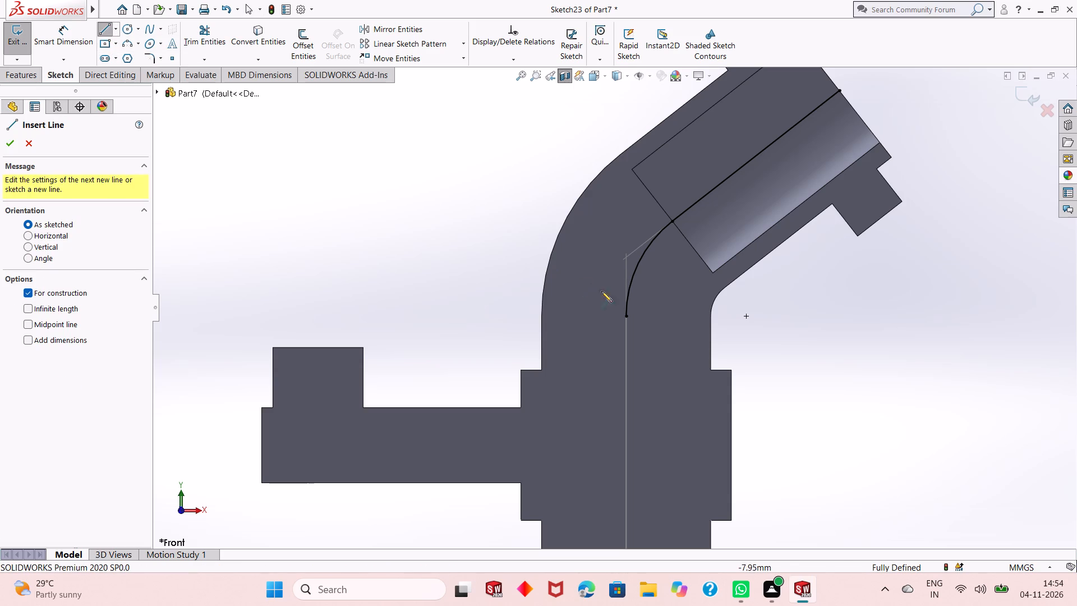
click(628, 257)
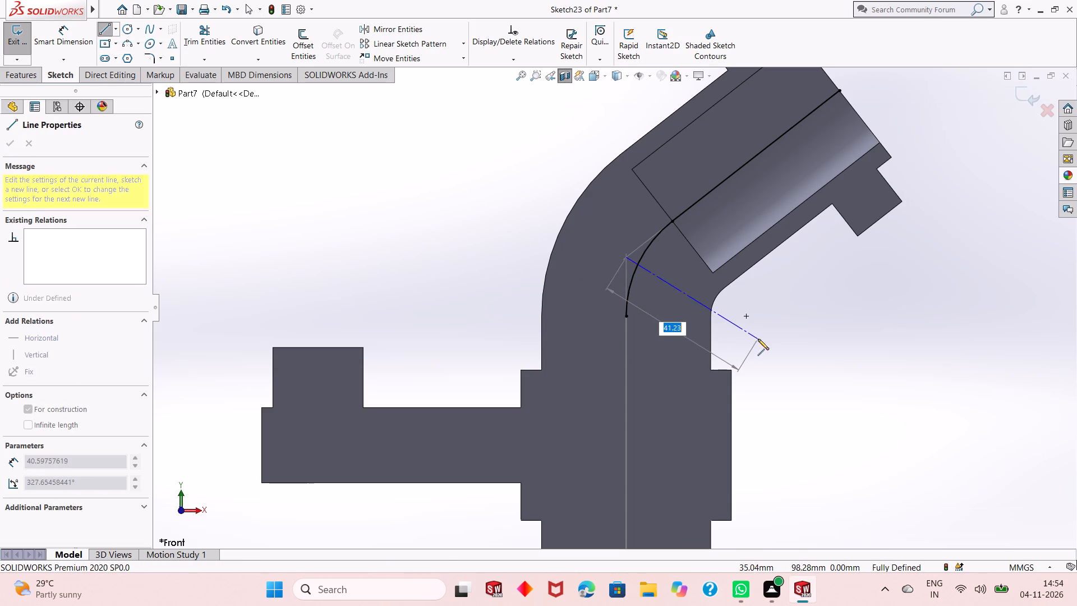
click(752, 338)
right_click(752, 338)
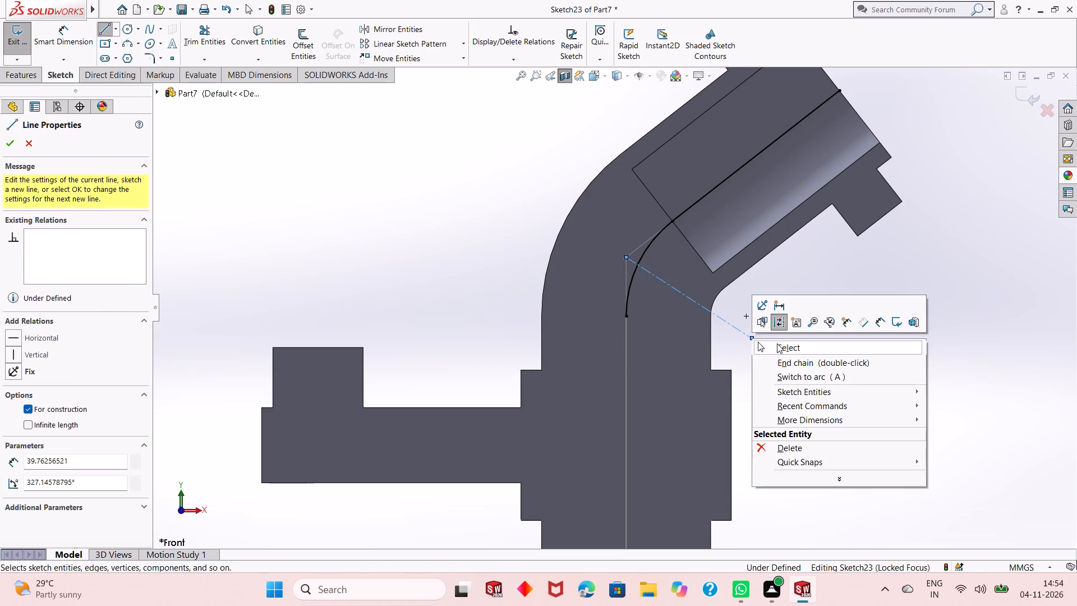
click(776, 343)
key(Escape)
Make the diagonal centerline perpendicular to the sweep path's inclined straight segment.
click(658, 278)
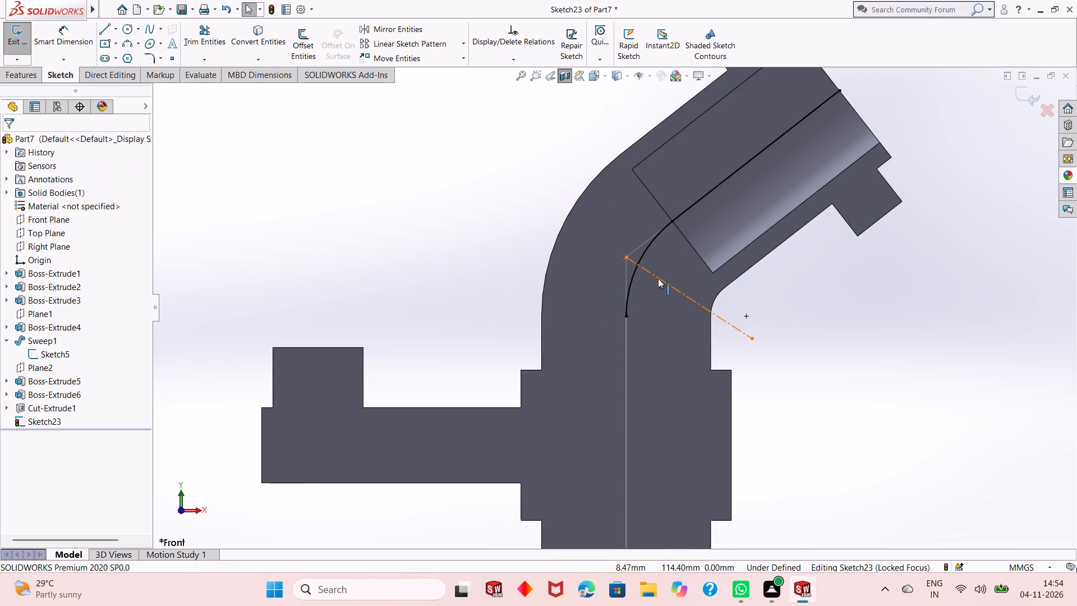
ctrl+click(703, 196)
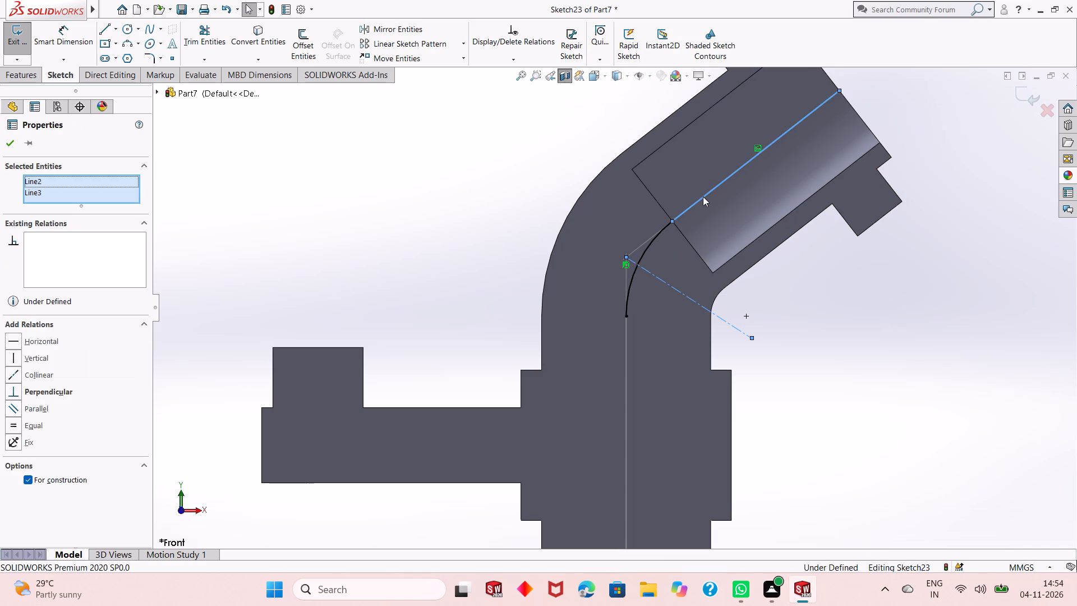
click(792, 149)
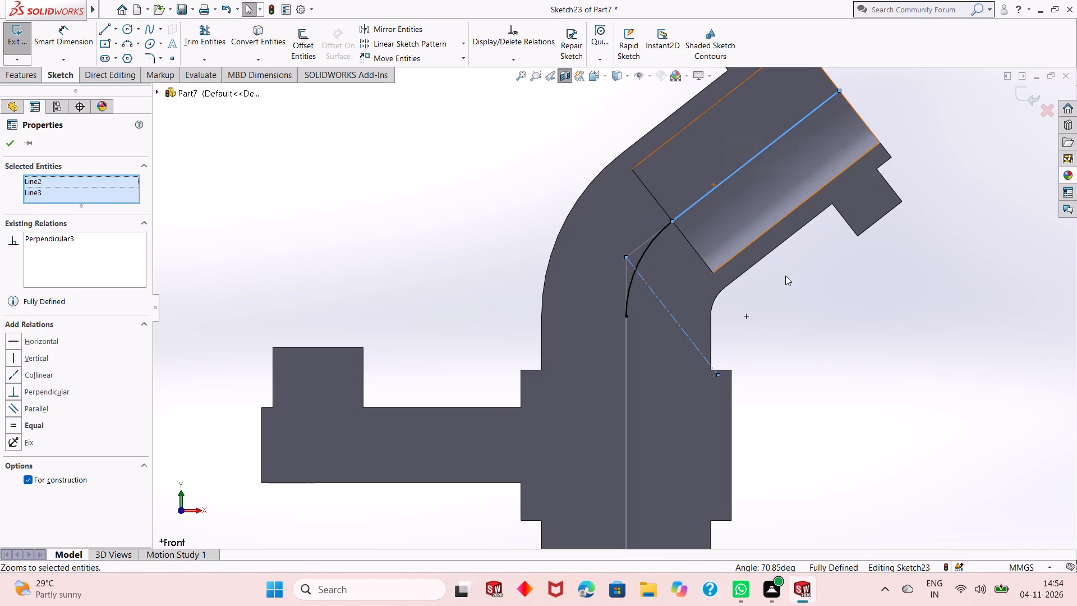
key(Escape)
key(Escape)
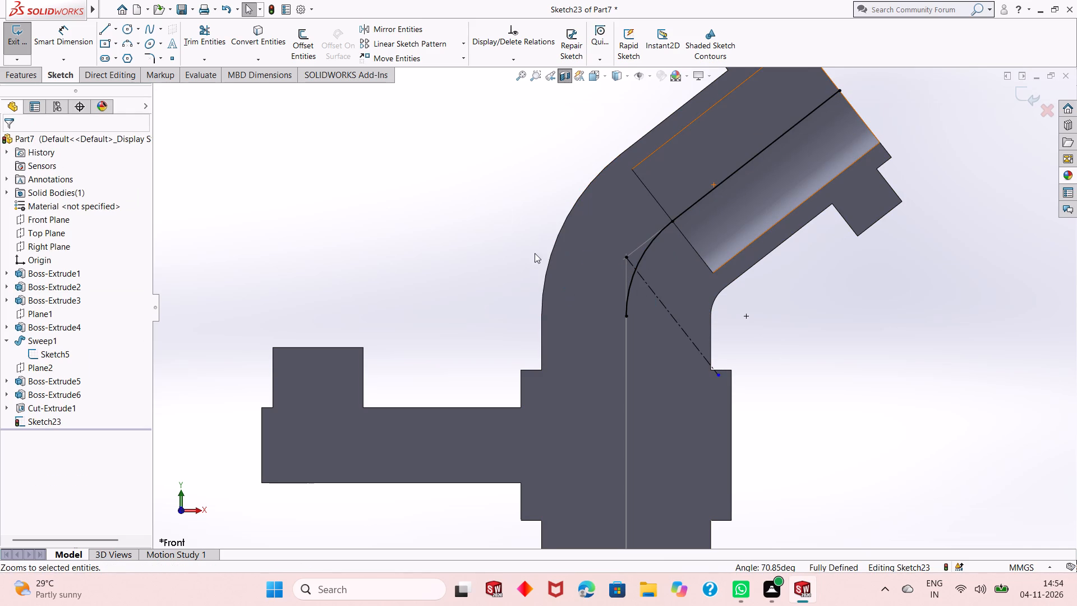
Sketch a second centerline about 22 mm long from the sweep path's corner point toward the bend's inner side.
click(118, 30)
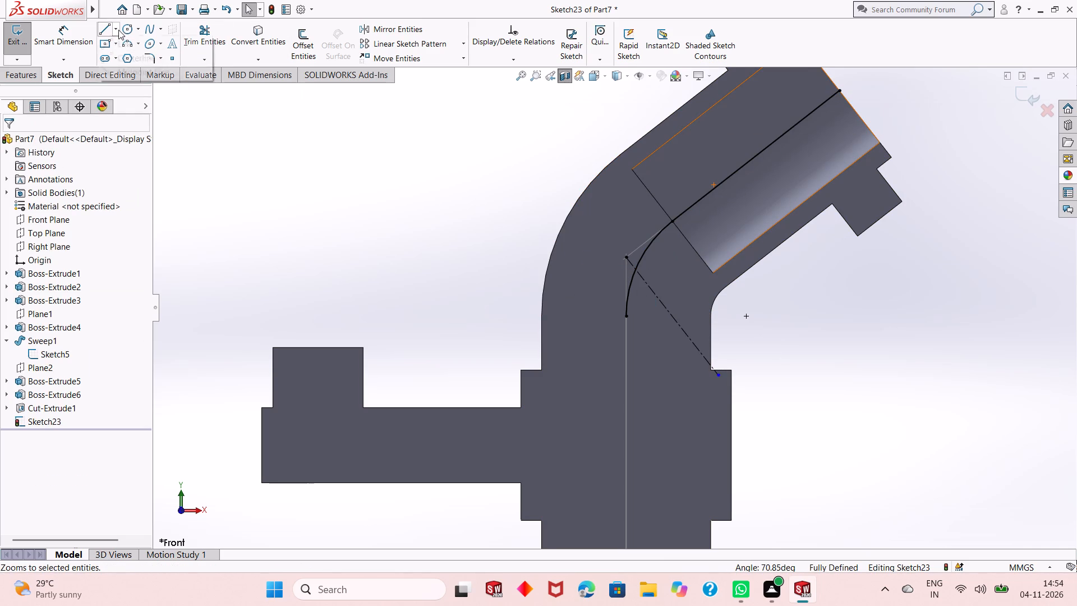
click(127, 59)
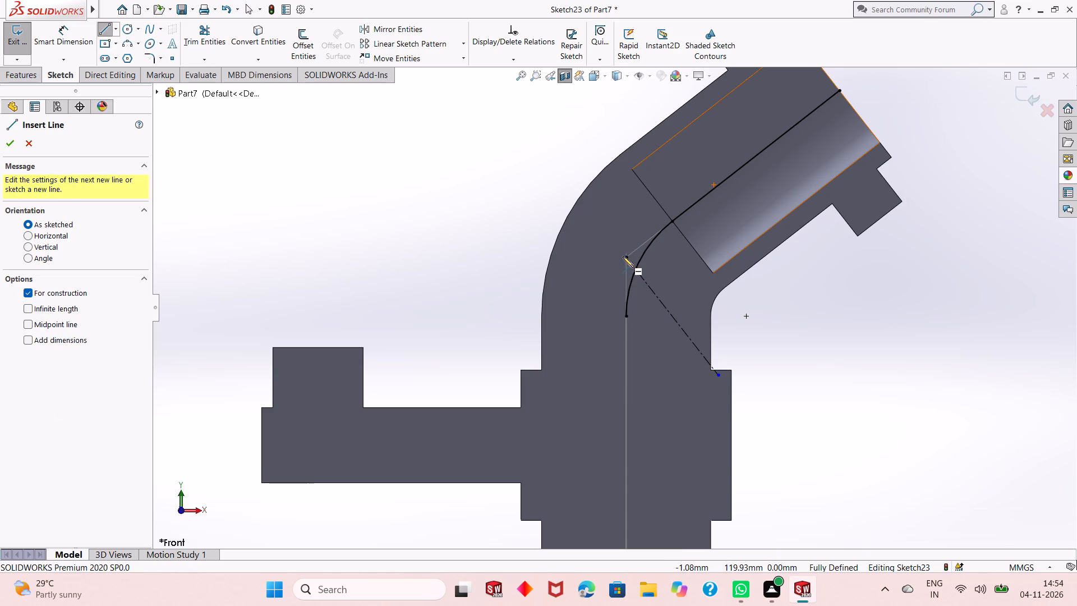
click(629, 256)
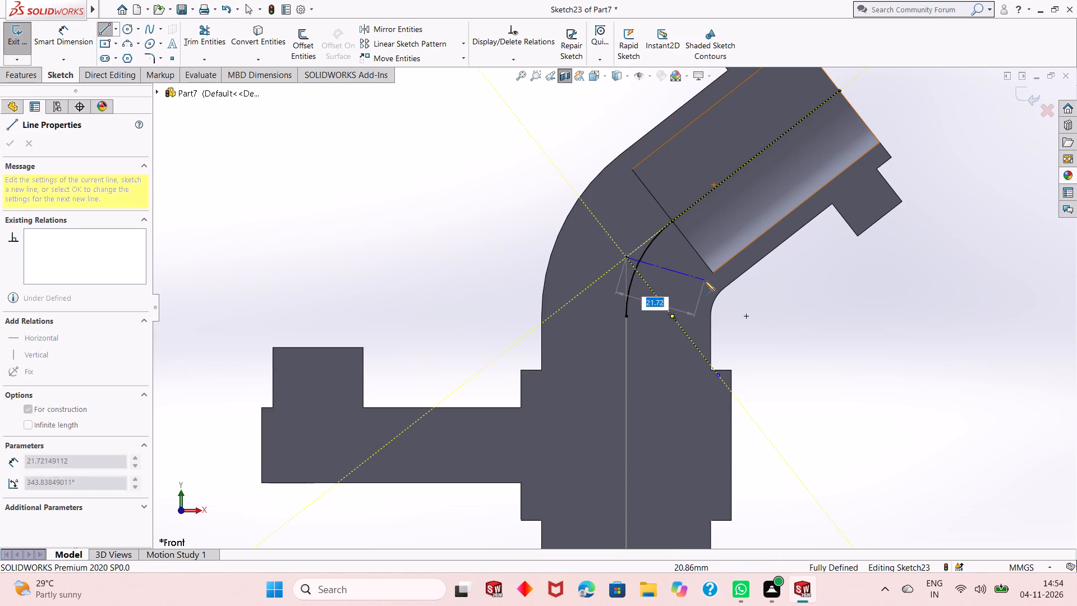
click(705, 281)
key(Escape)
key(Escape)
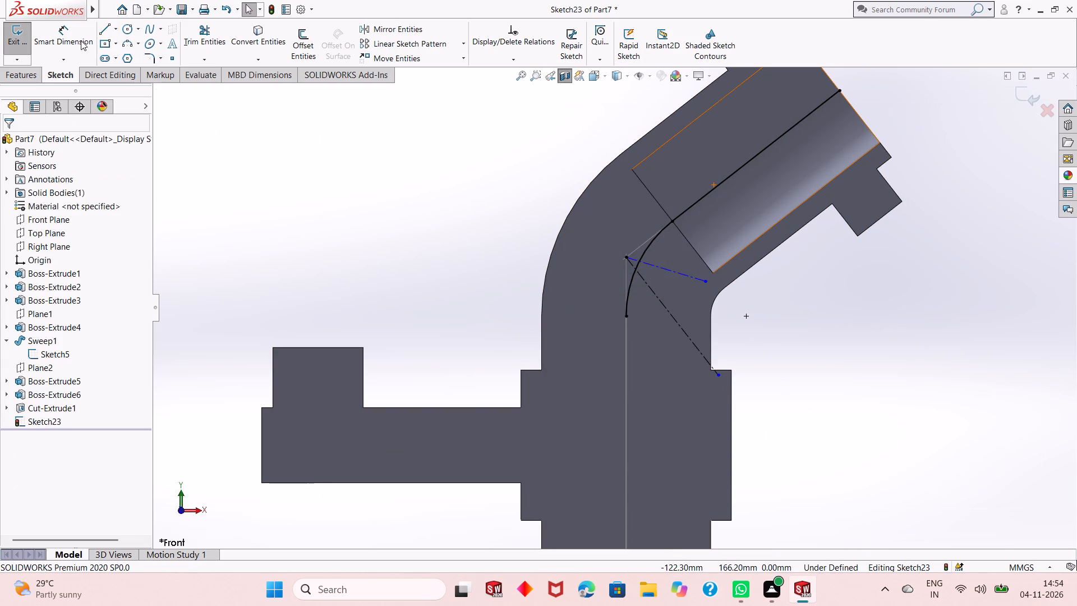
Dimension the angle between the two centerlines at the bend as 36°.
click(77, 40)
click(660, 297)
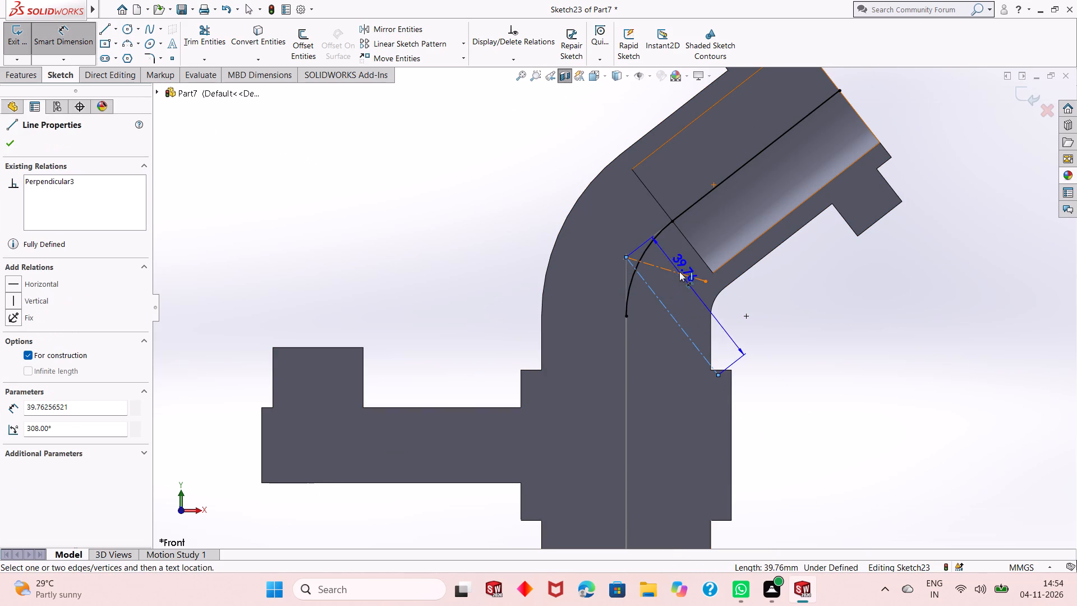
click(679, 272)
click(696, 293)
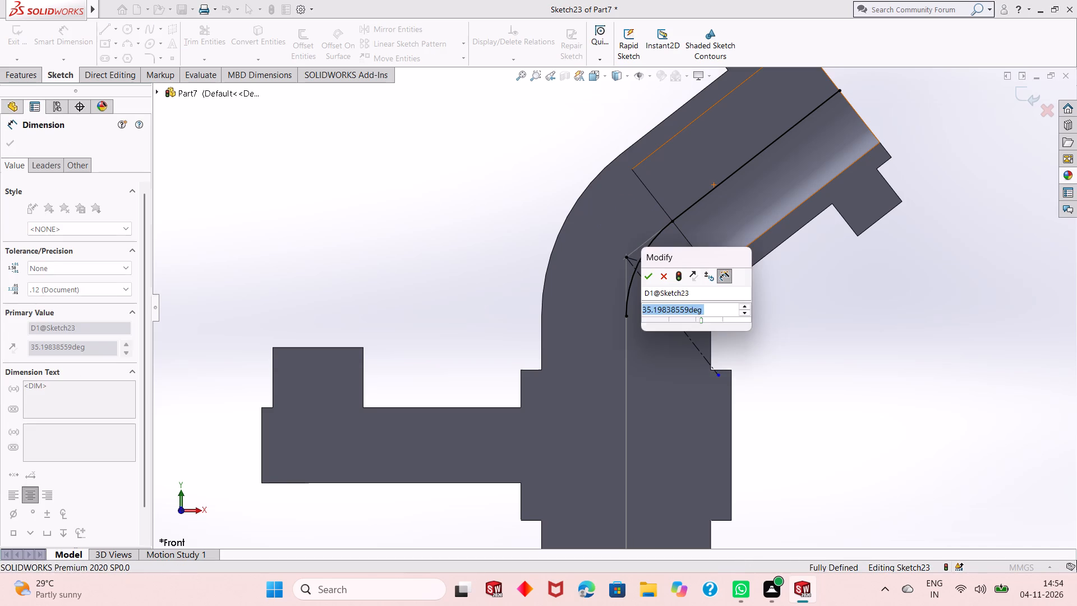
text(36)
key(Return)
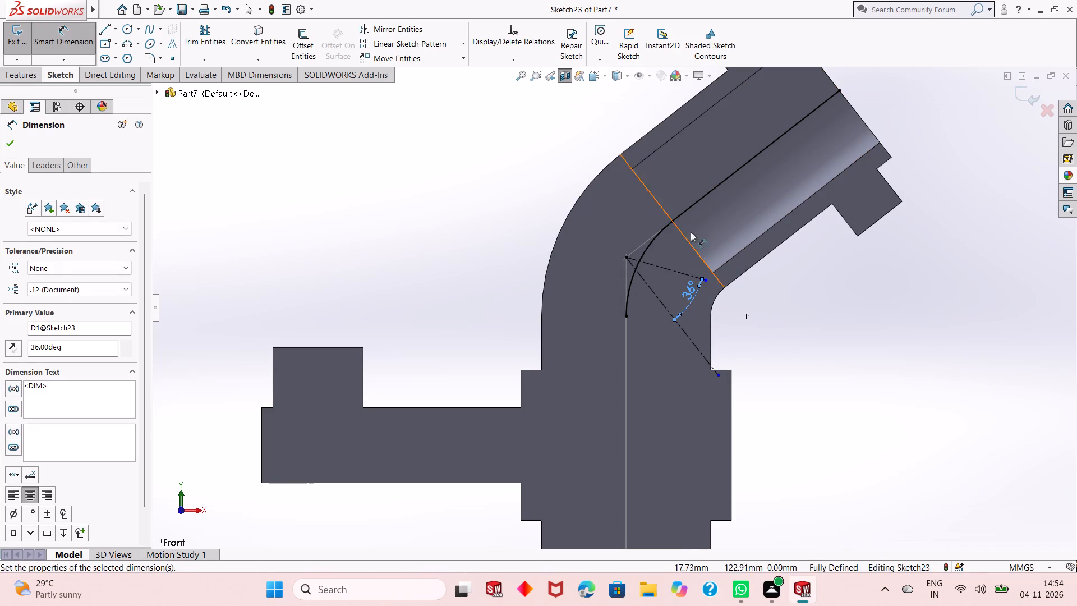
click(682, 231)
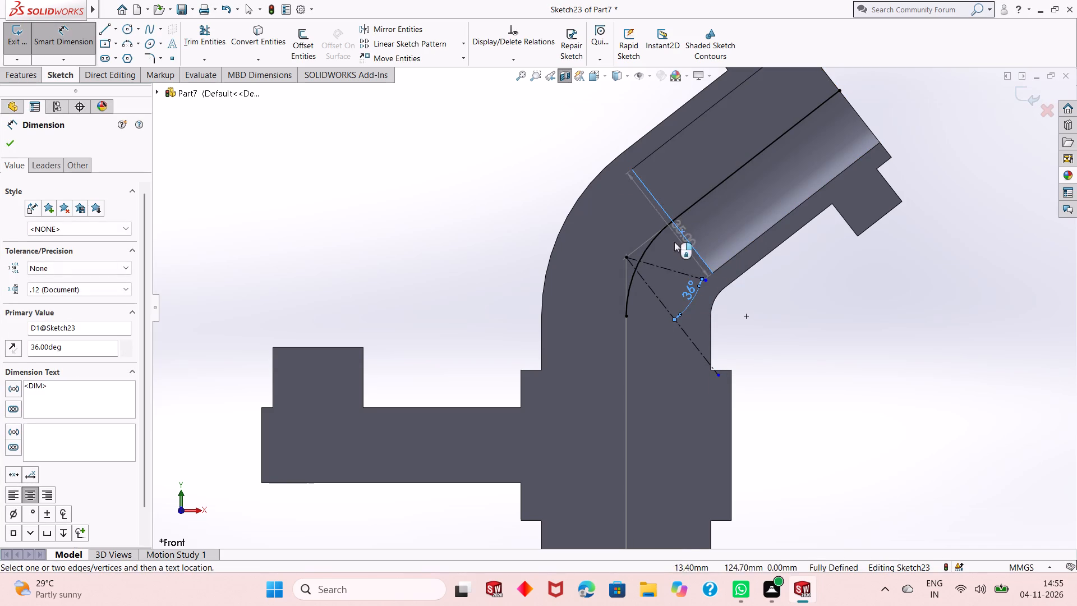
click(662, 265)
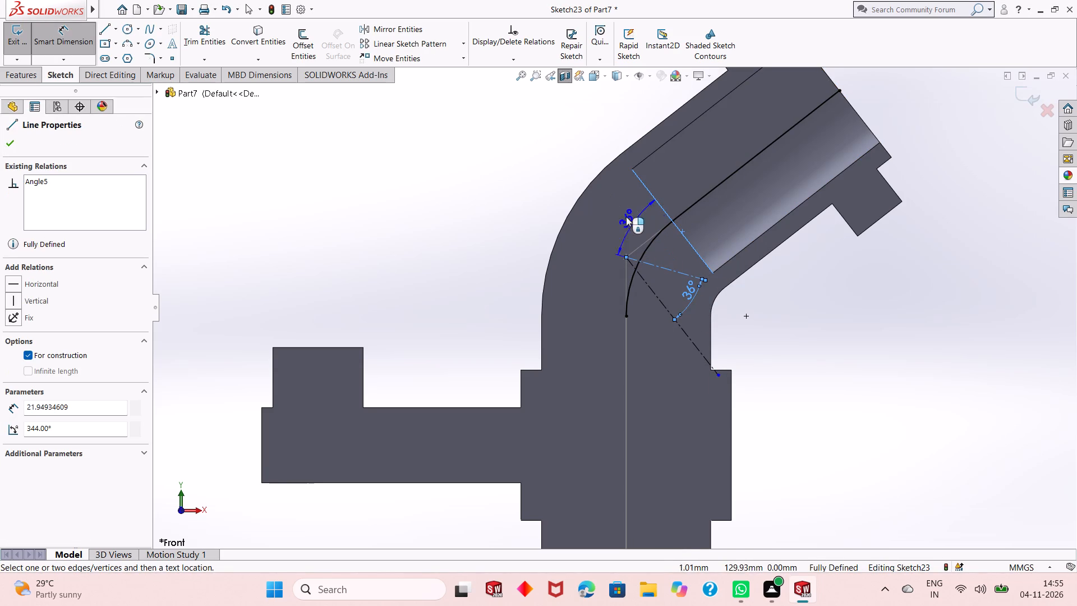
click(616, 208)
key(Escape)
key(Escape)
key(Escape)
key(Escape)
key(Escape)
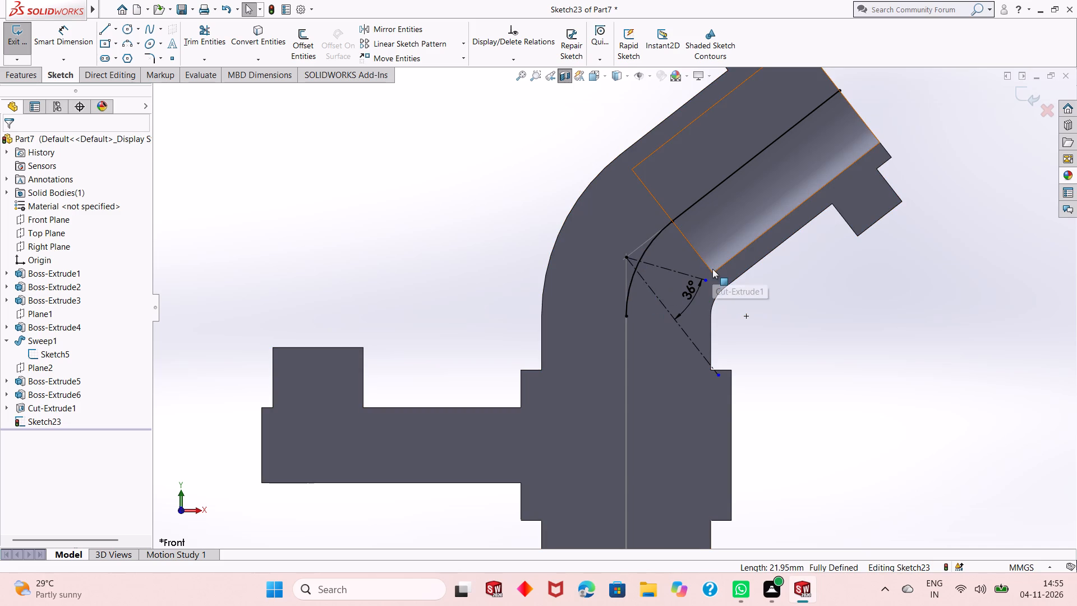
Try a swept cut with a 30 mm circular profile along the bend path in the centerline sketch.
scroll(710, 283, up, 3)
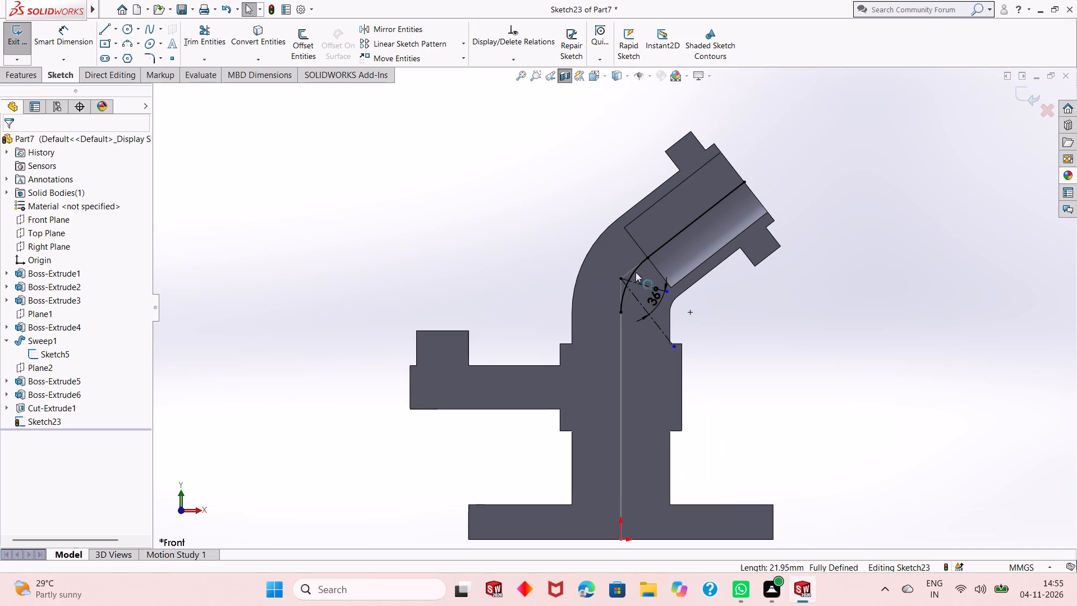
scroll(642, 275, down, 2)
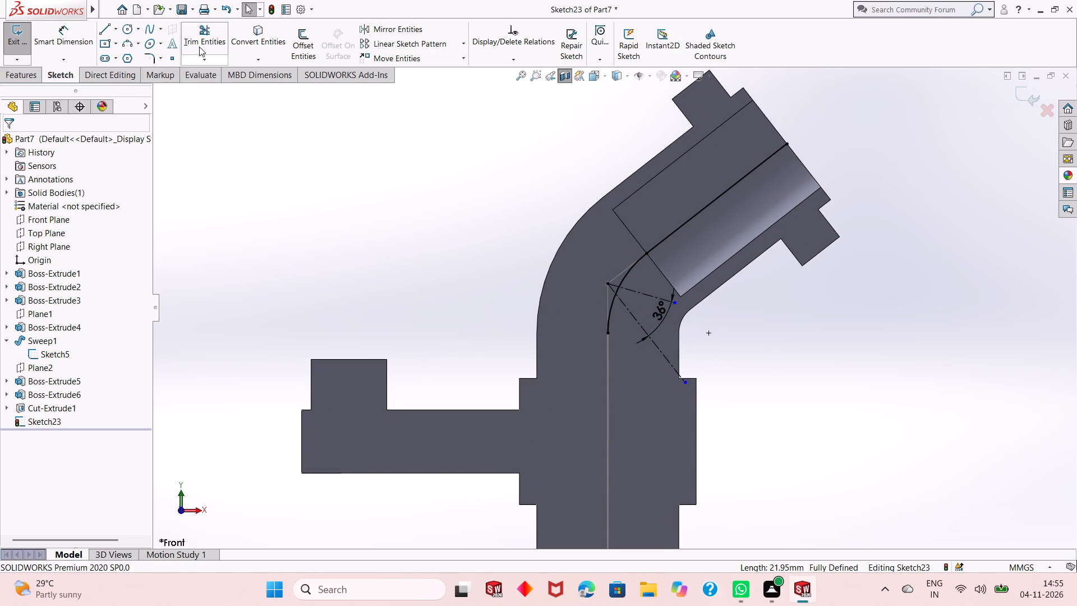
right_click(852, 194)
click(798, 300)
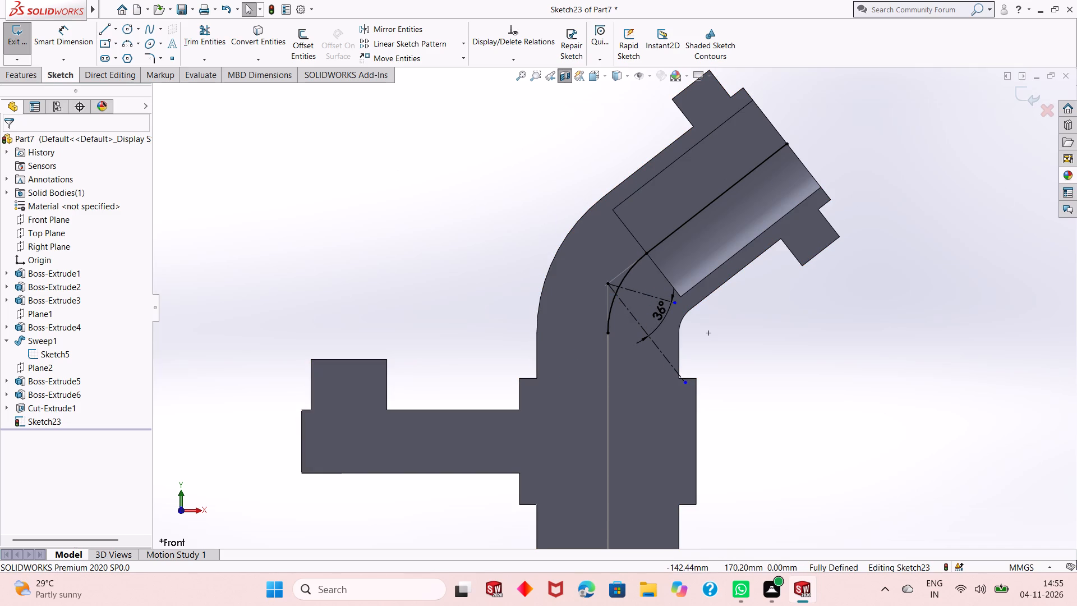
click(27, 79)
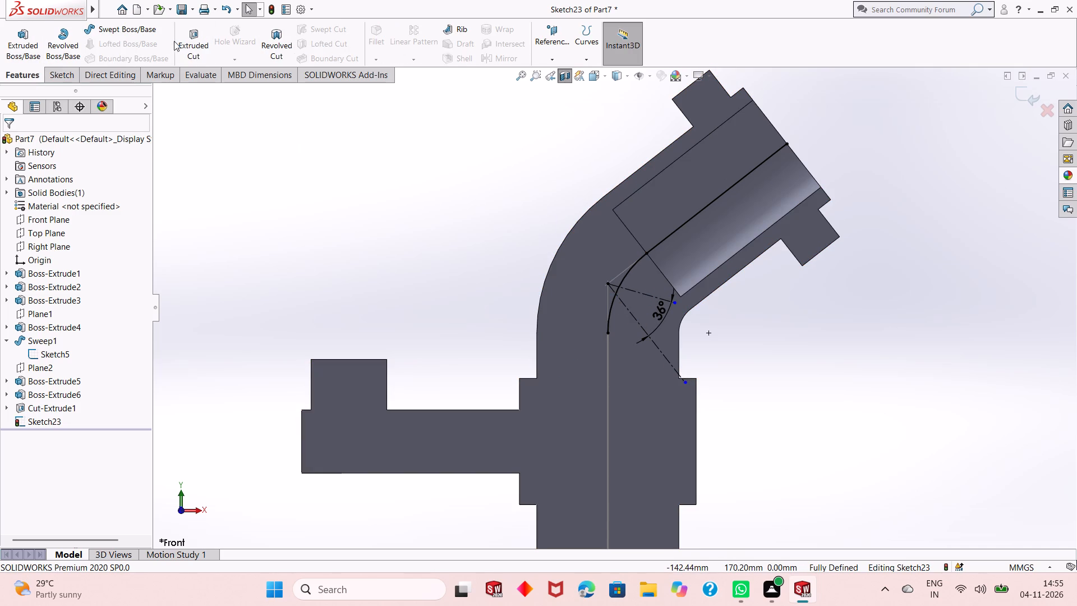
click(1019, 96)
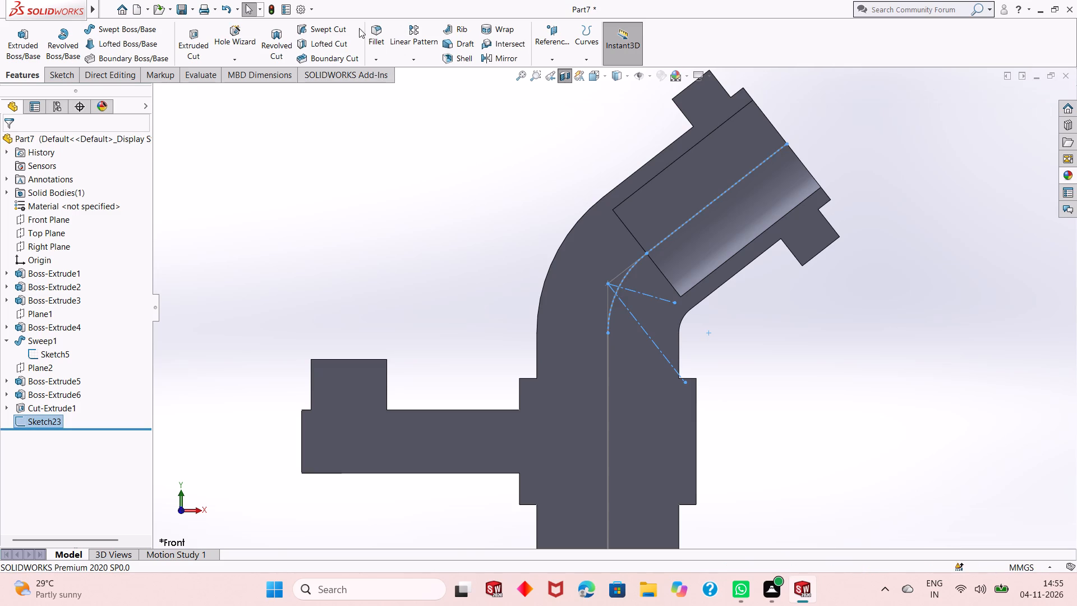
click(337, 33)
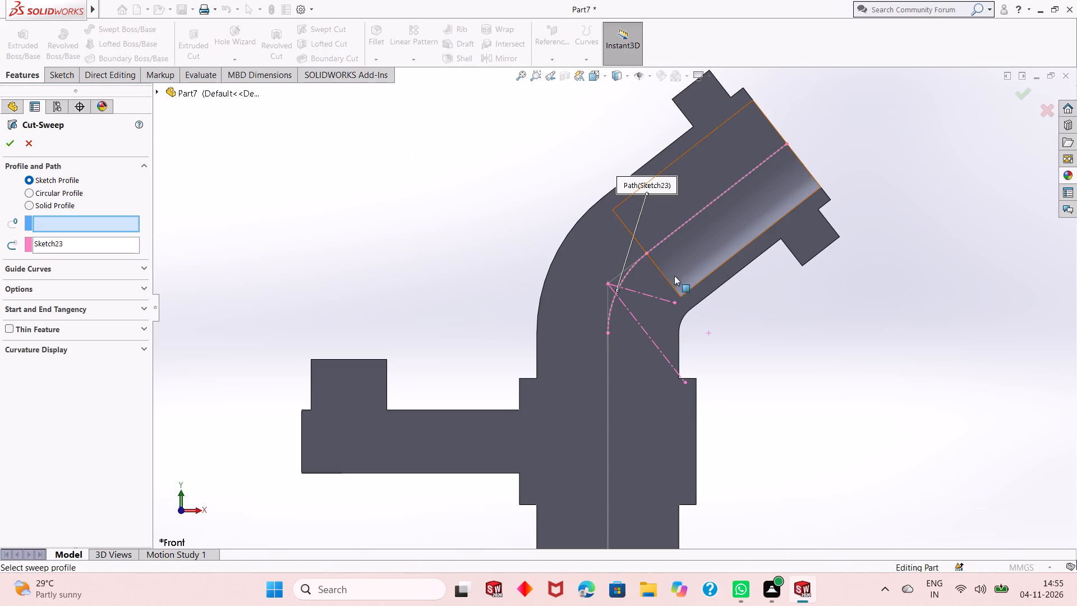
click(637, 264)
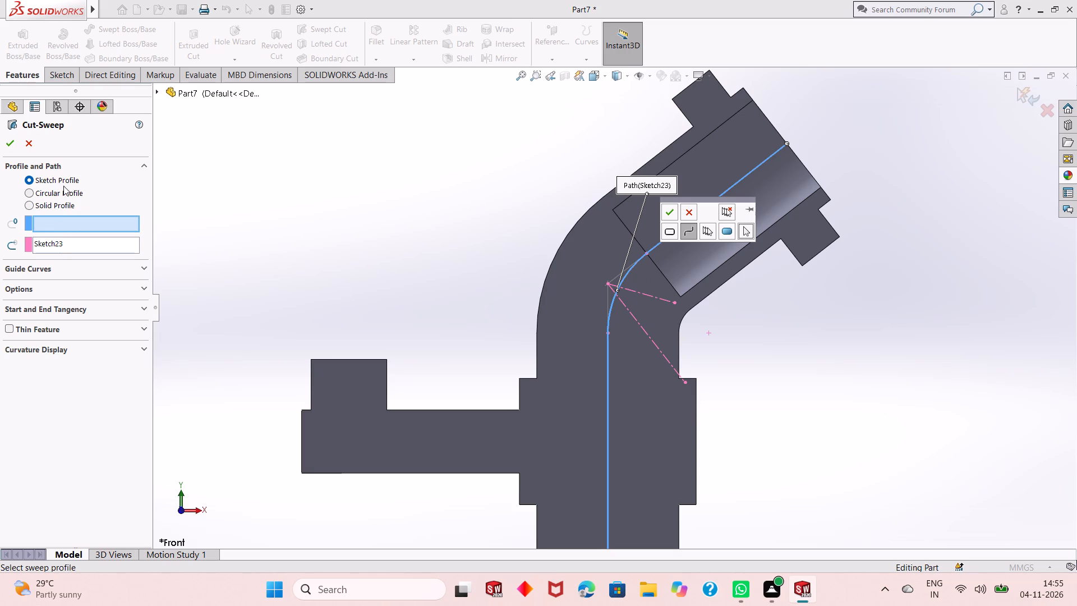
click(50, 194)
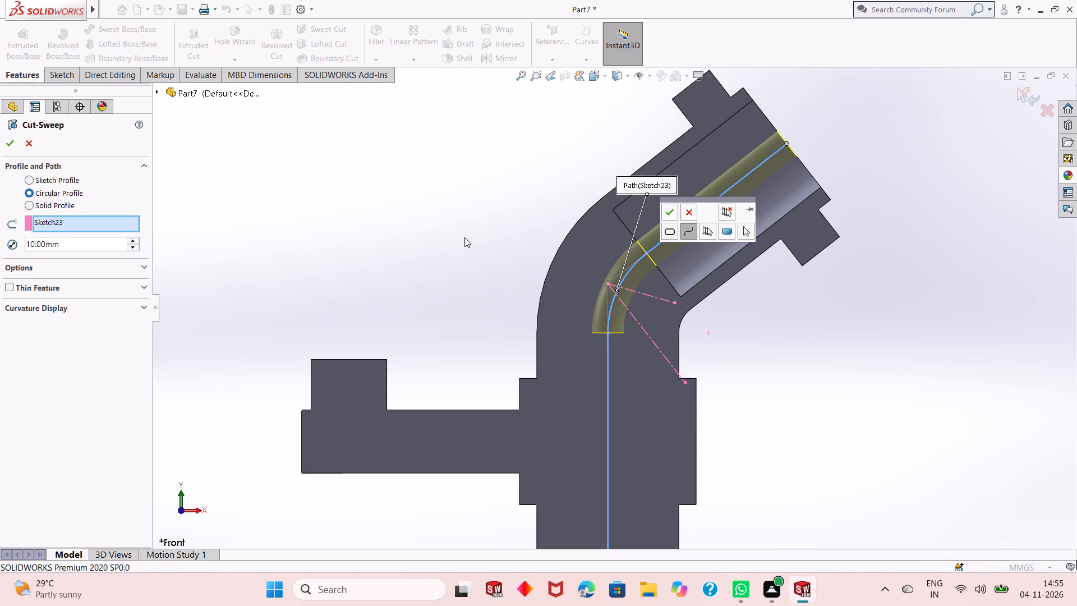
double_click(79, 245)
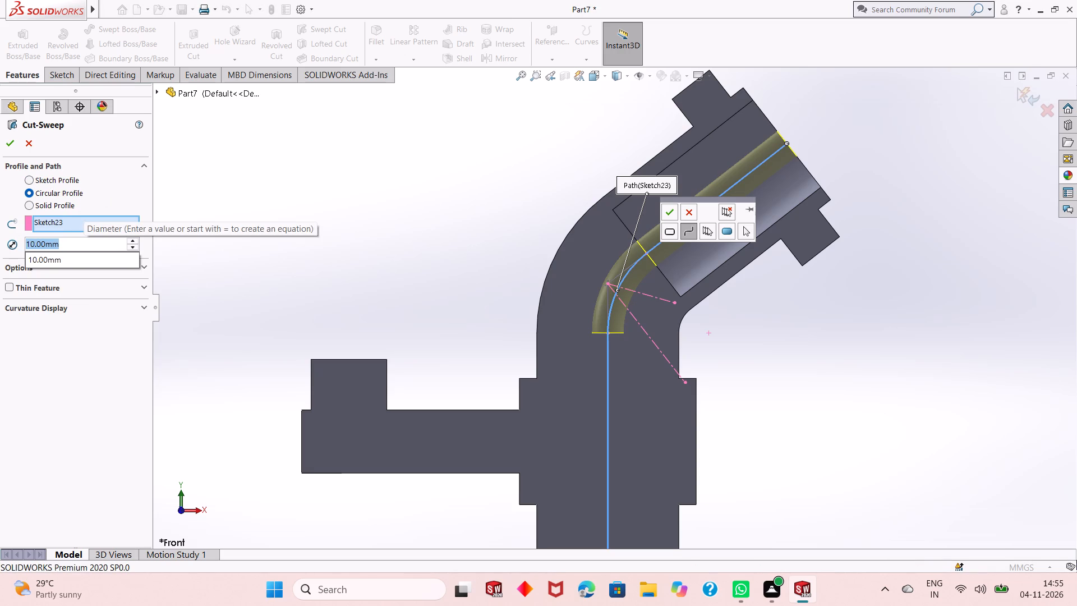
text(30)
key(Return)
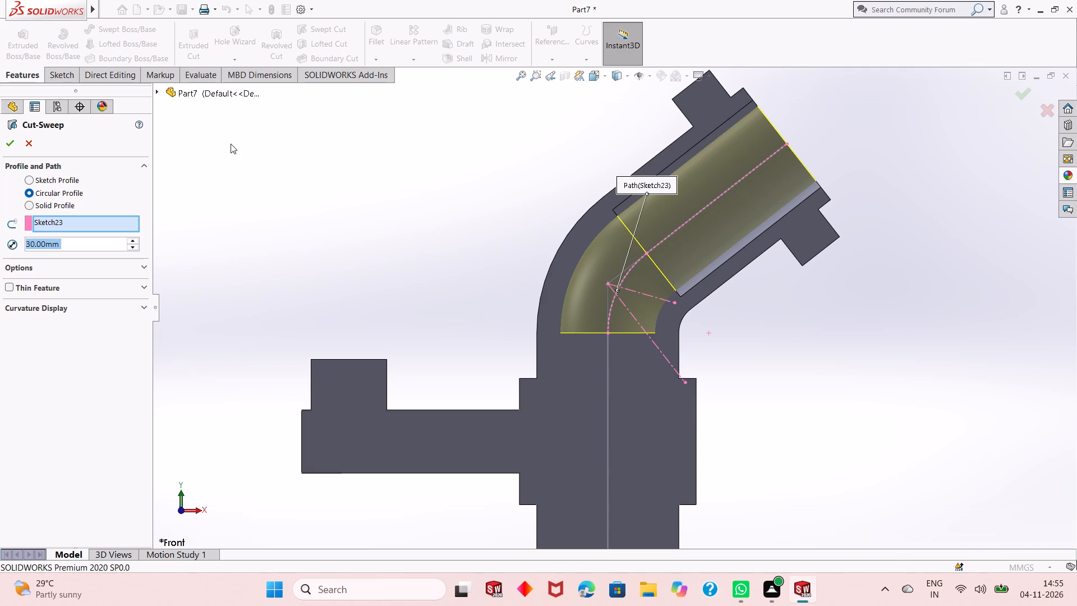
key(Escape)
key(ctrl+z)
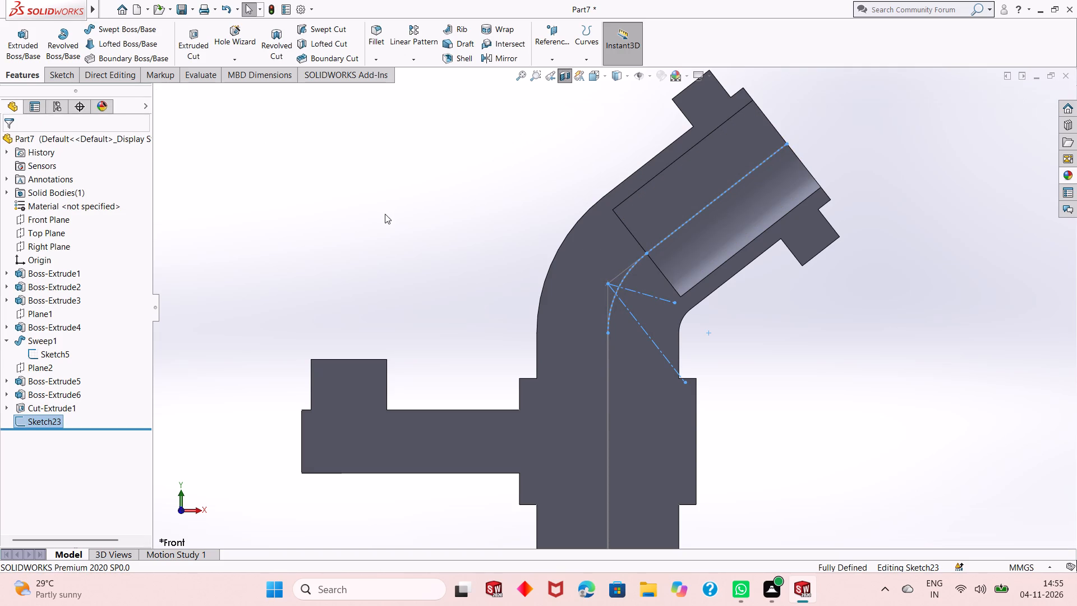
Trim the lower end of the bend arc back to the shorter centerline and close the sketch.
click(197, 36)
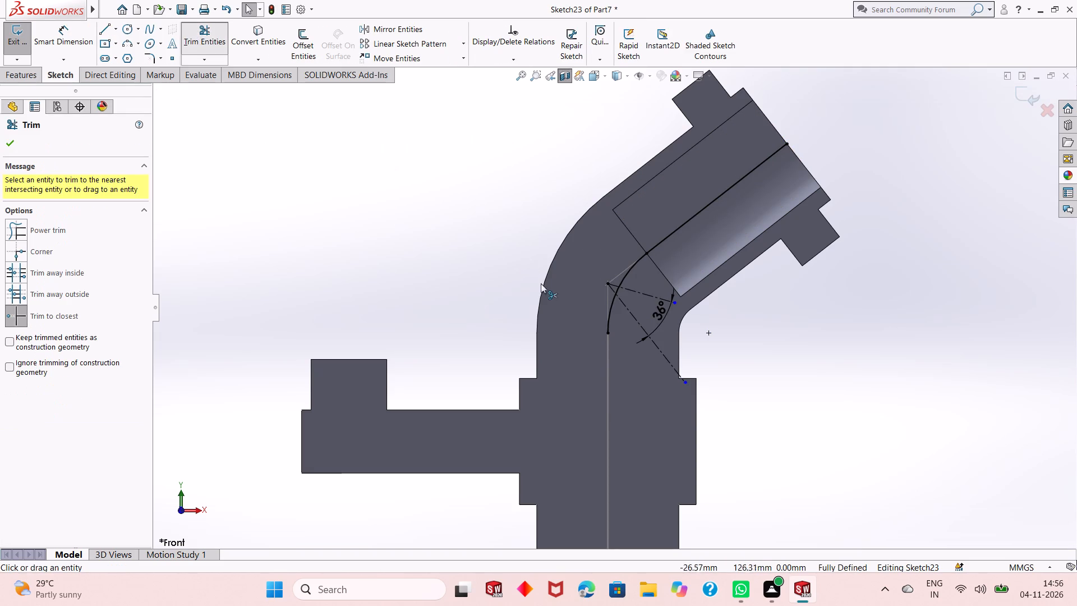
click(610, 315)
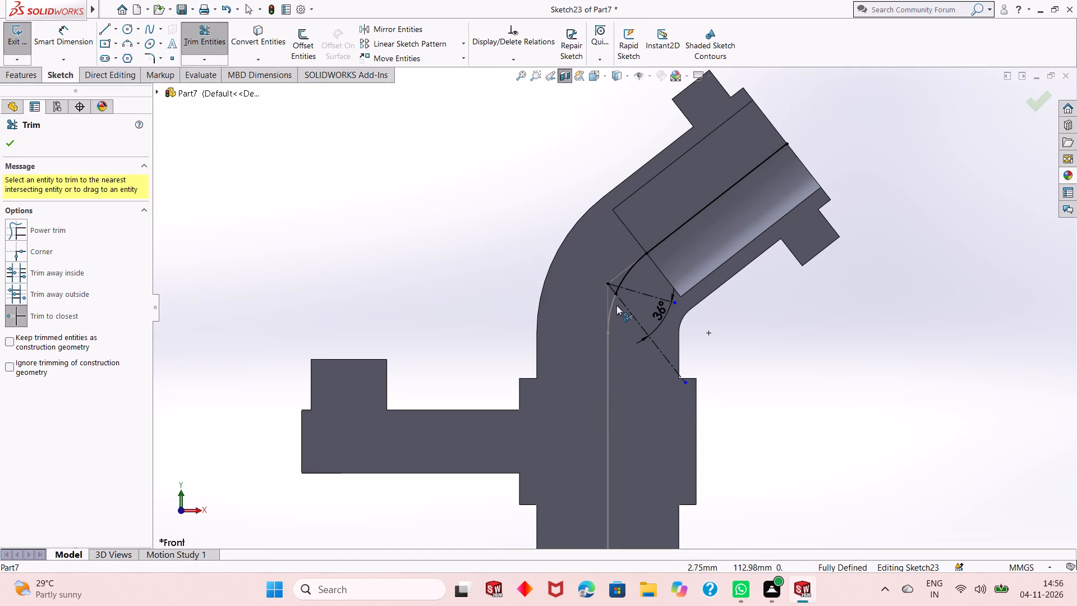
scroll(619, 284, down, 4)
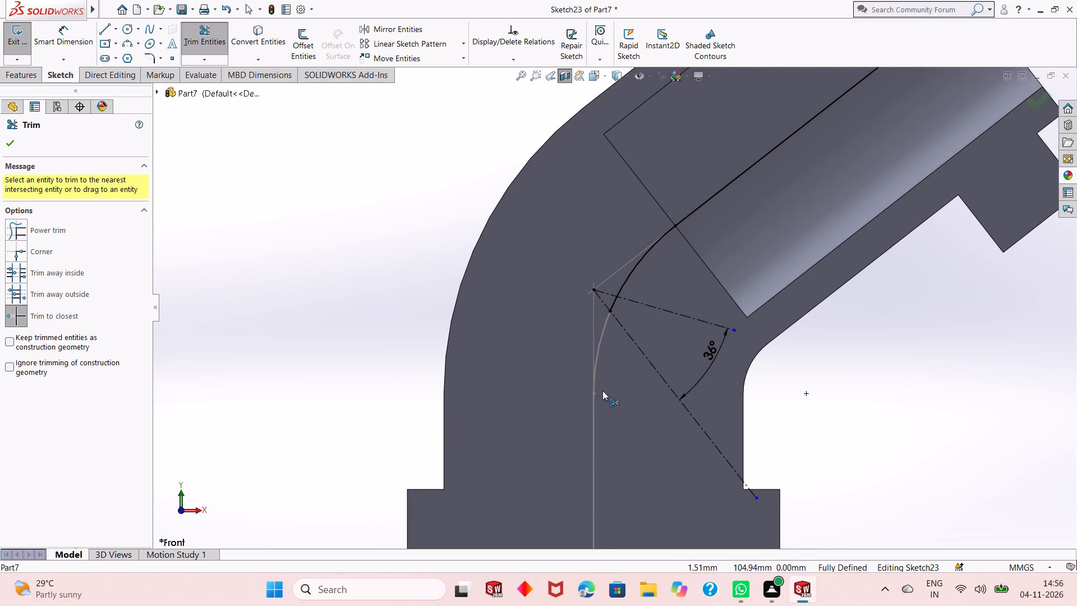
scroll(602, 392, up, 1)
scroll(643, 321, up, 1)
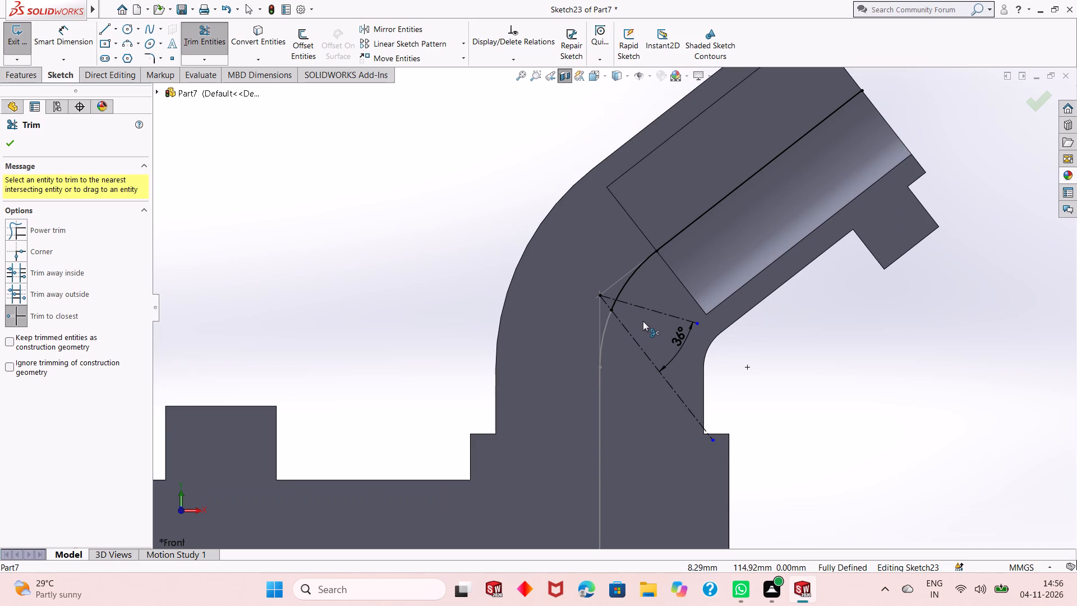
scroll(642, 326, up, 2)
scroll(620, 325, down, 2)
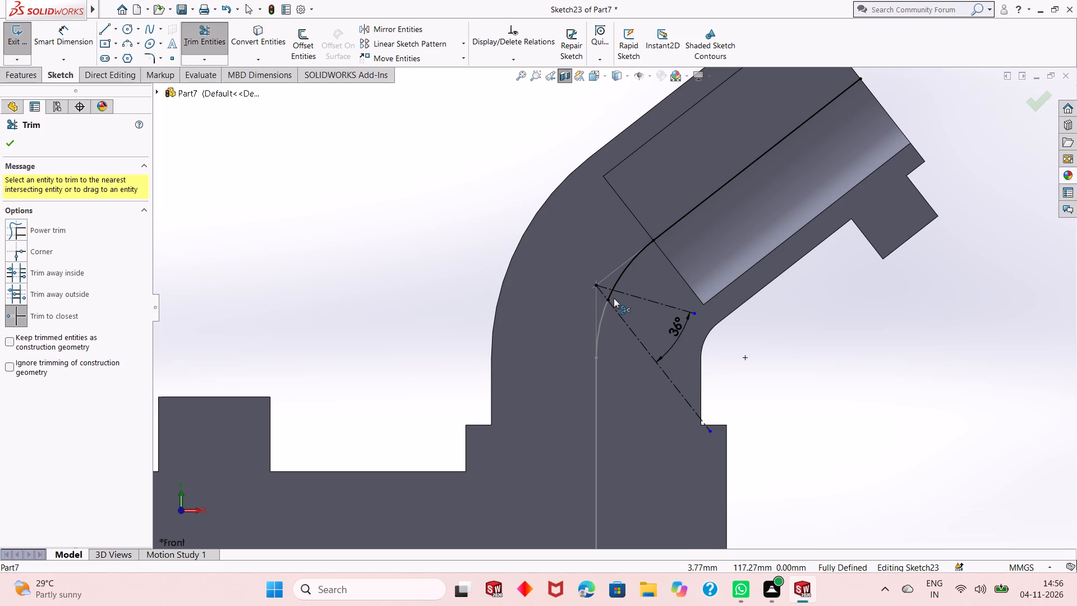
click(613, 296)
right_click(457, 219)
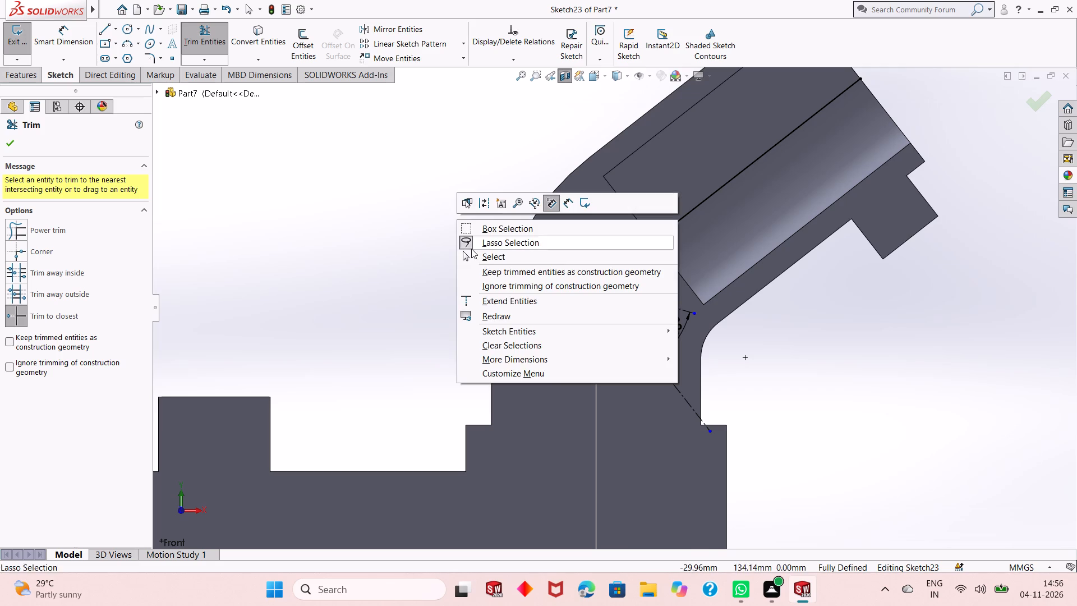
click(474, 254)
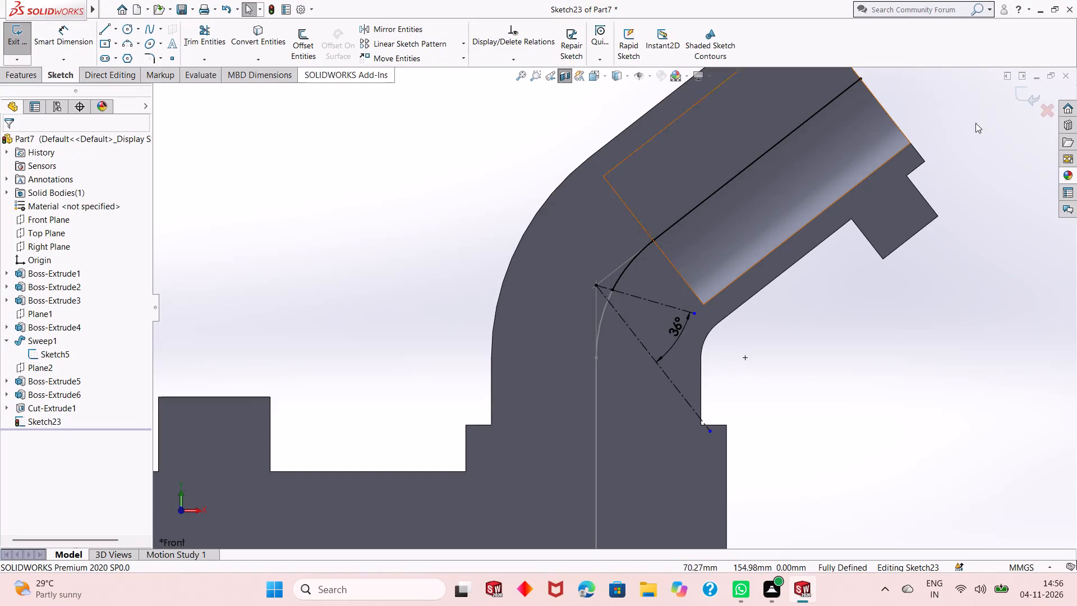
click(1013, 93)
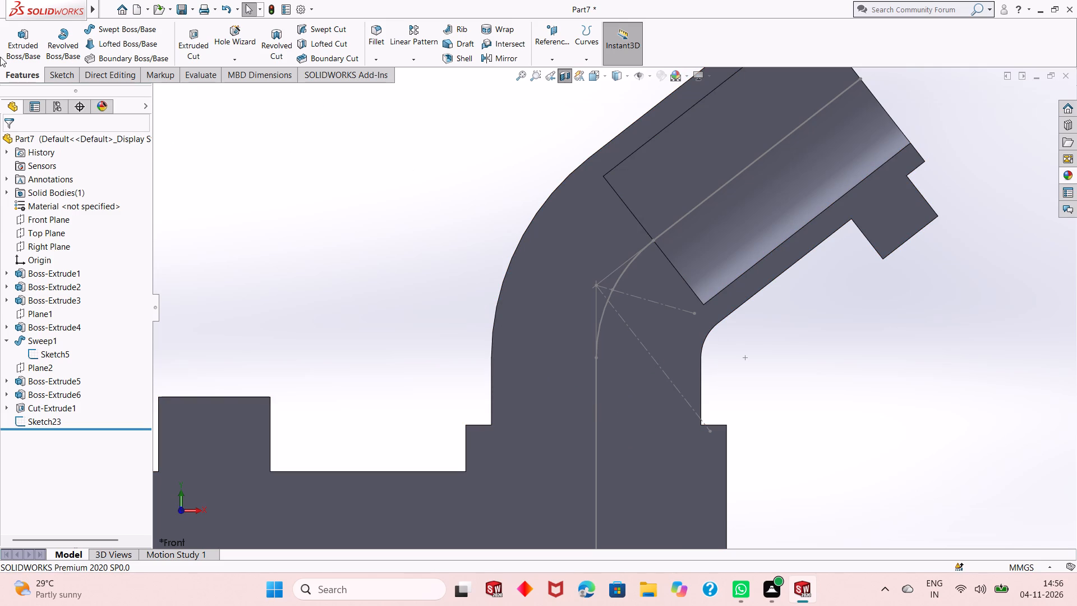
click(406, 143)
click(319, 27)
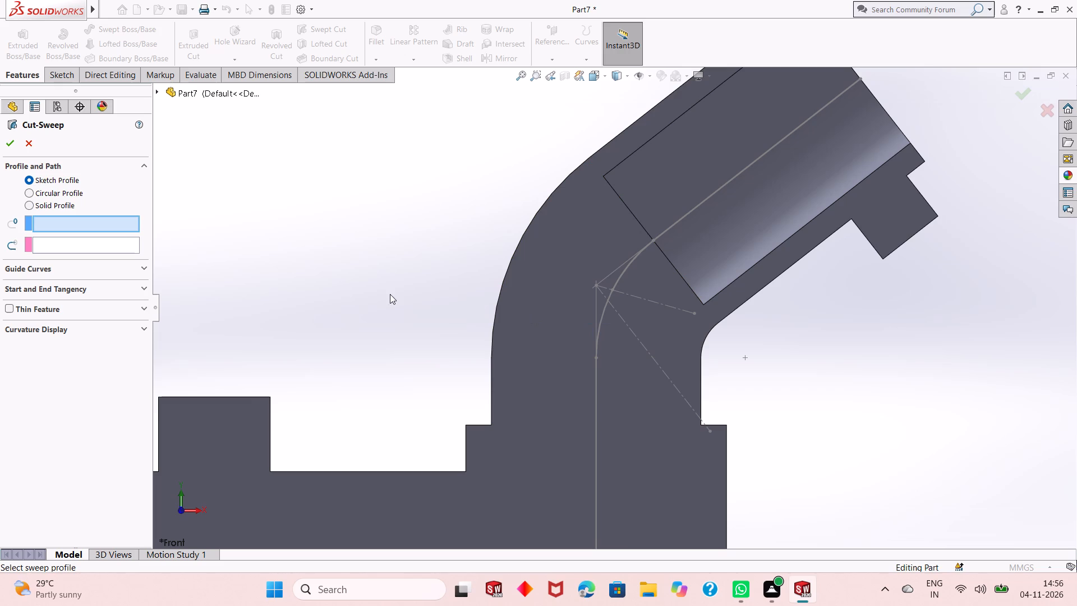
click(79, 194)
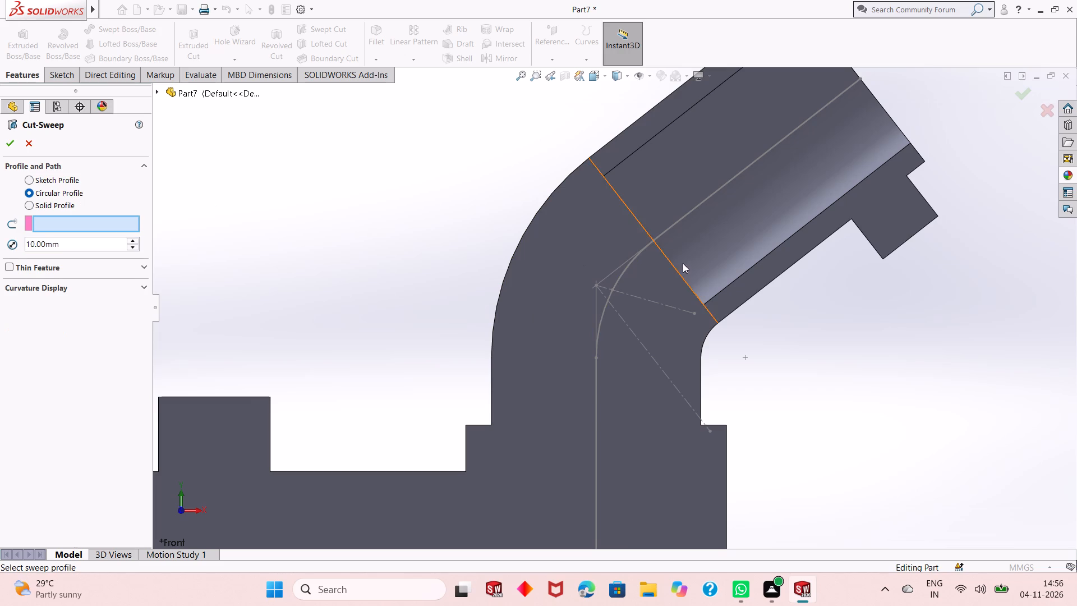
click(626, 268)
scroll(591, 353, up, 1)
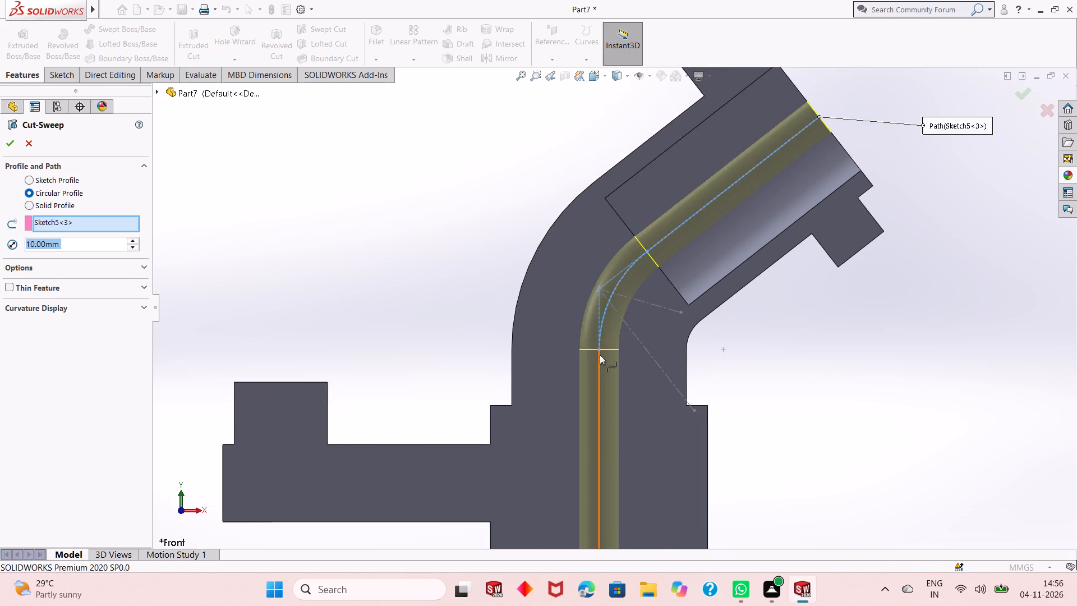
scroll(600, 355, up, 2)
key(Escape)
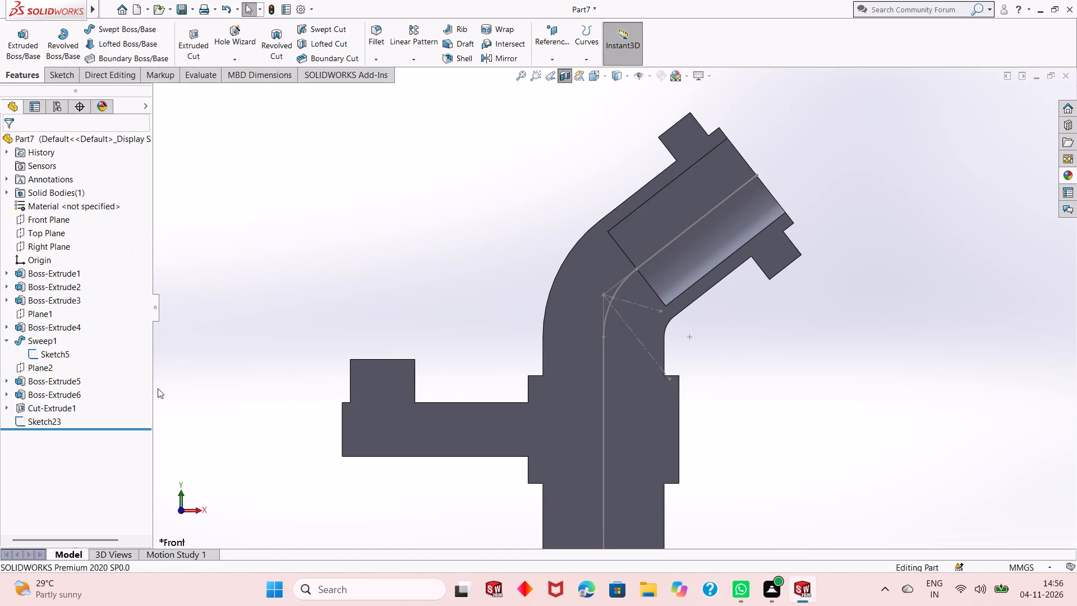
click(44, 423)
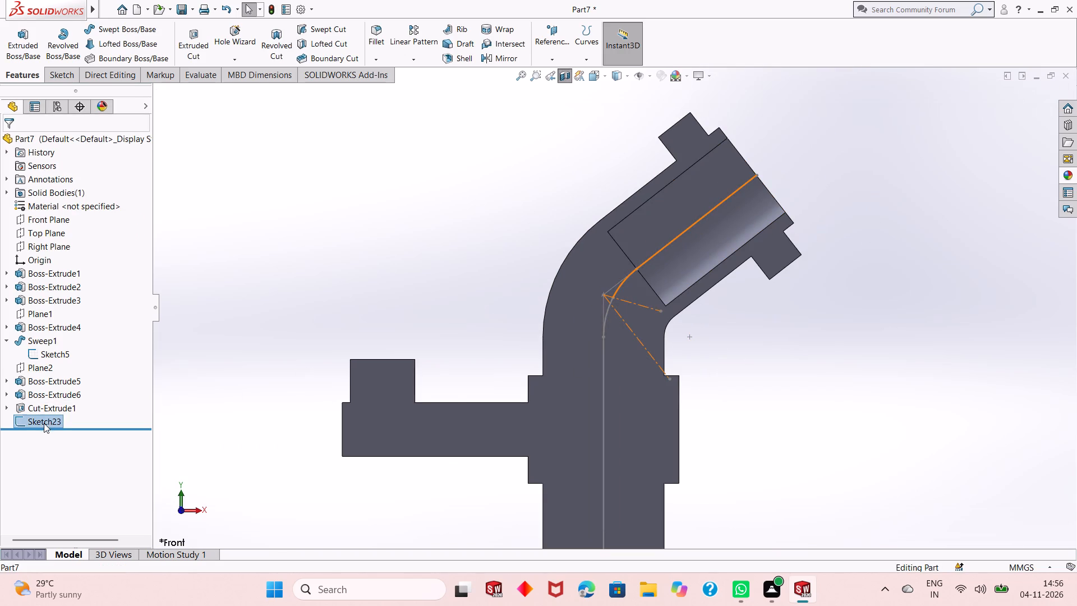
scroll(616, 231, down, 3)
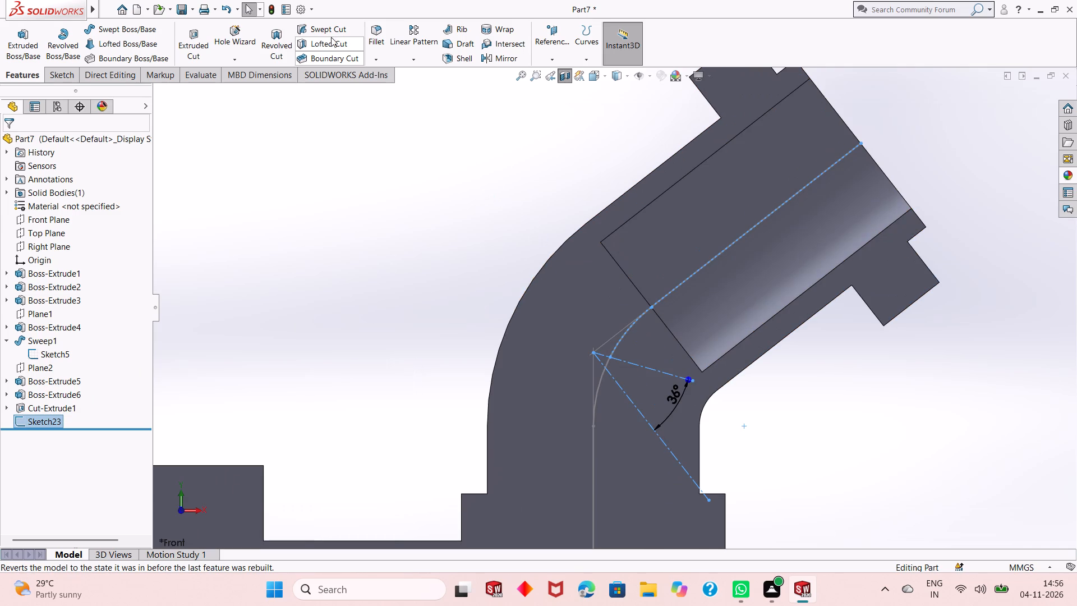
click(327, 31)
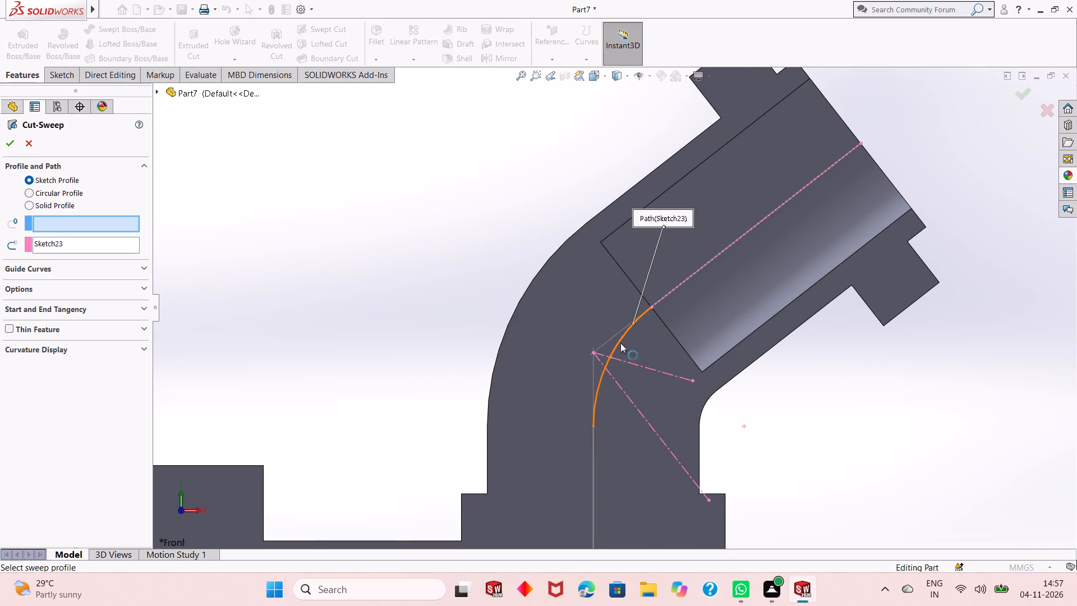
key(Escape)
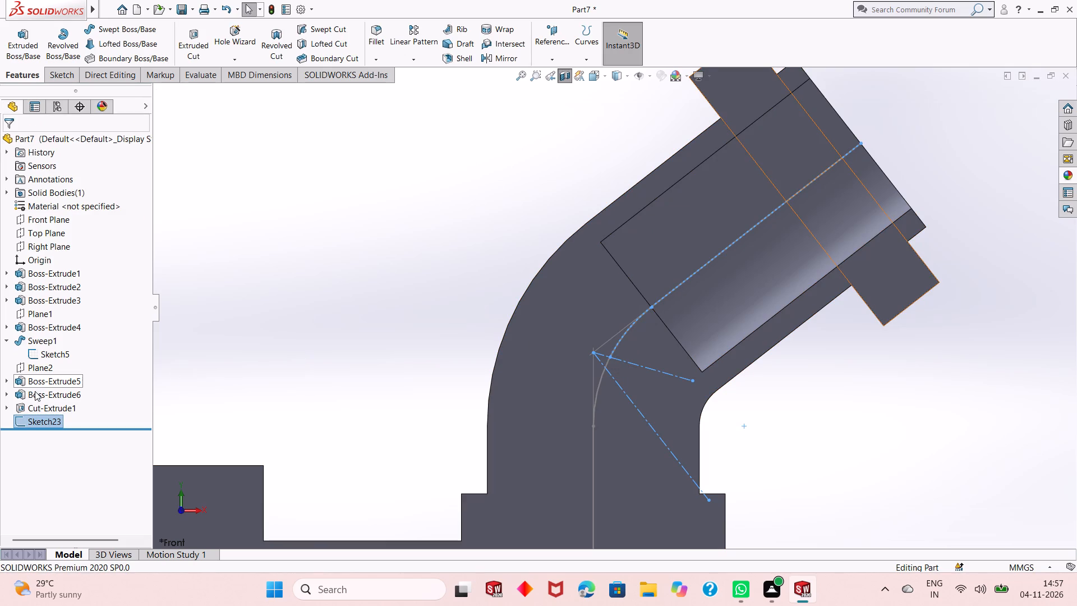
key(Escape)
Hide Sketch5, the original path sketch of the pipe sweep.
right_click(50, 351)
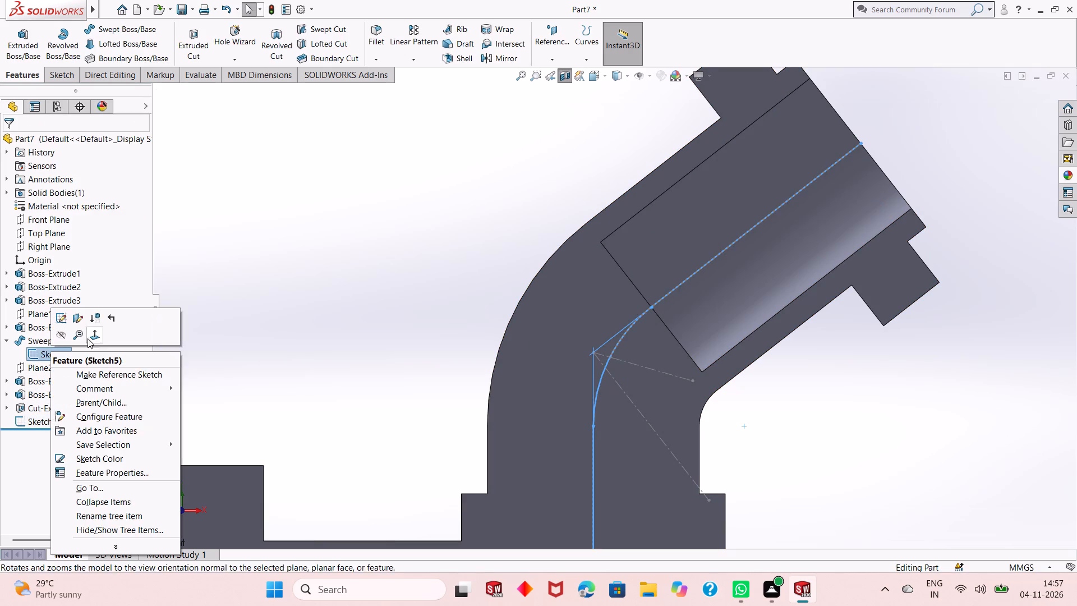
click(60, 333)
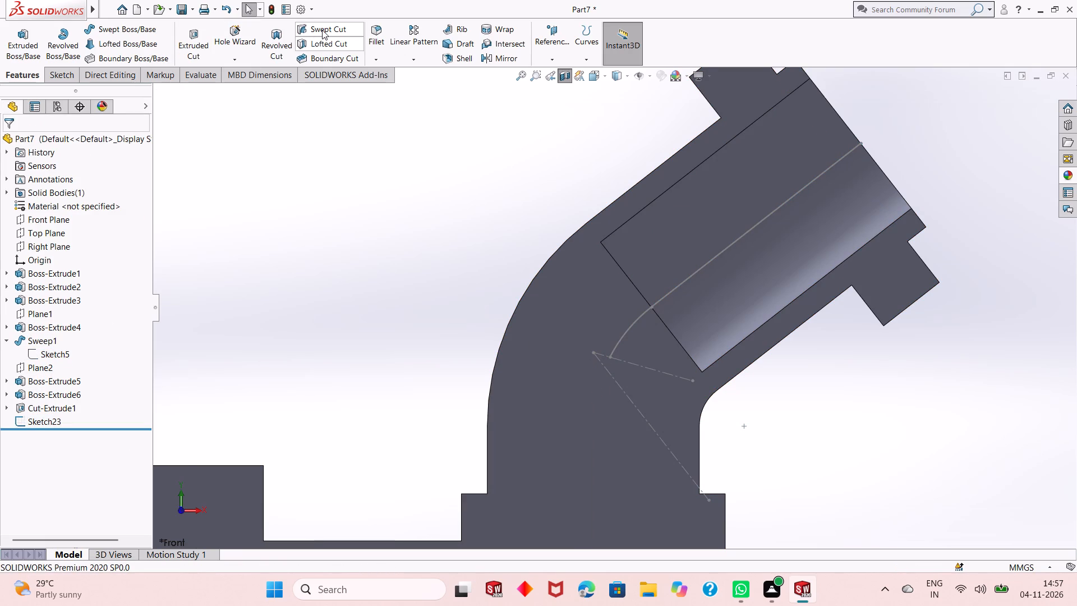
Create a swept cut with a 30 mm circular profile along Sketch23, the centerline path into the bend.
click(323, 30)
click(616, 345)
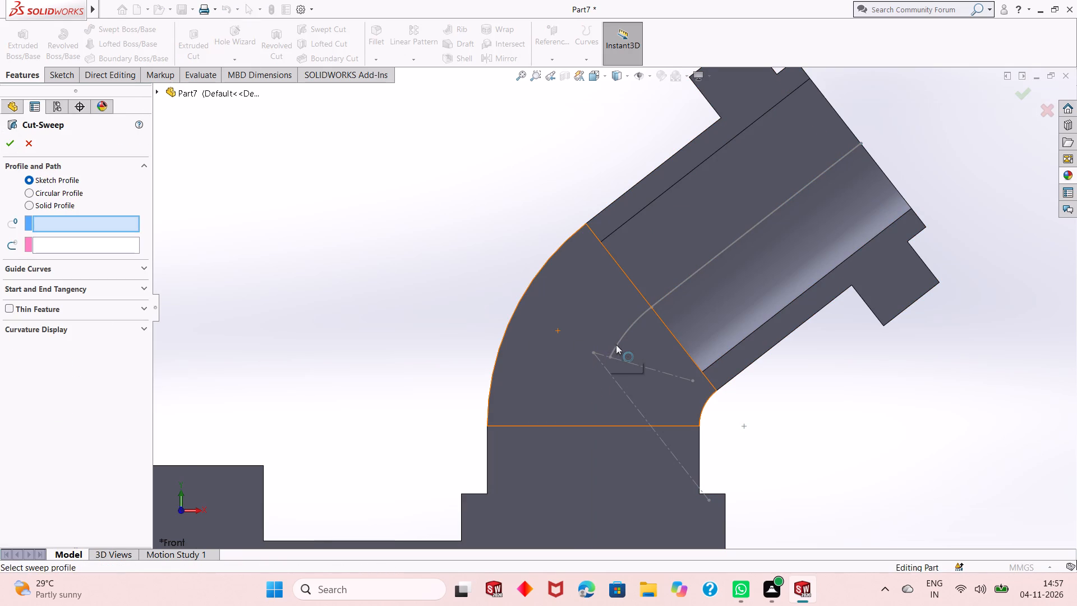
key(Escape)
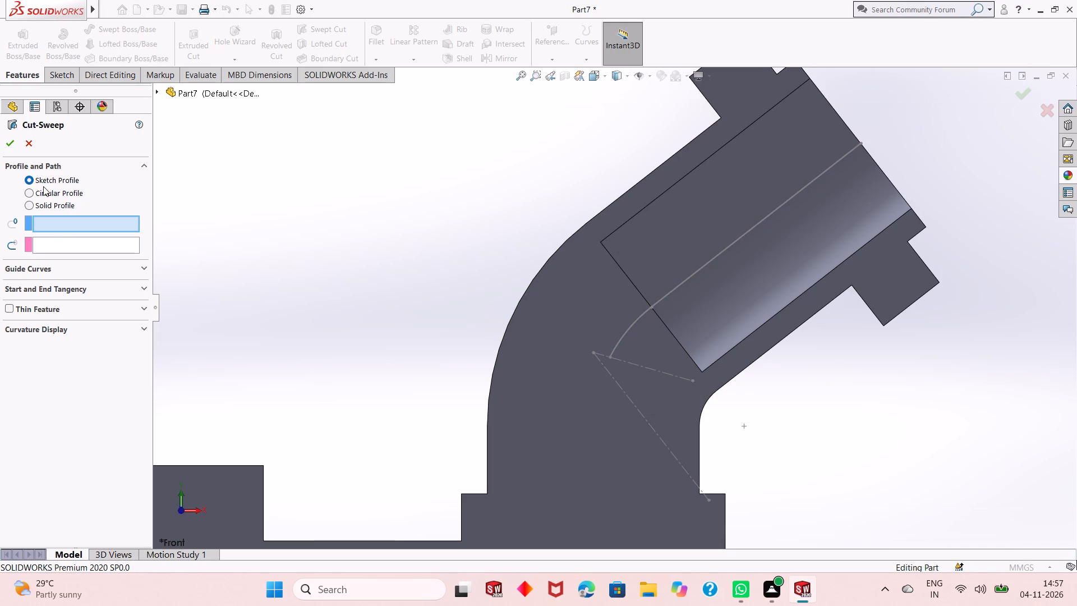
click(44, 187)
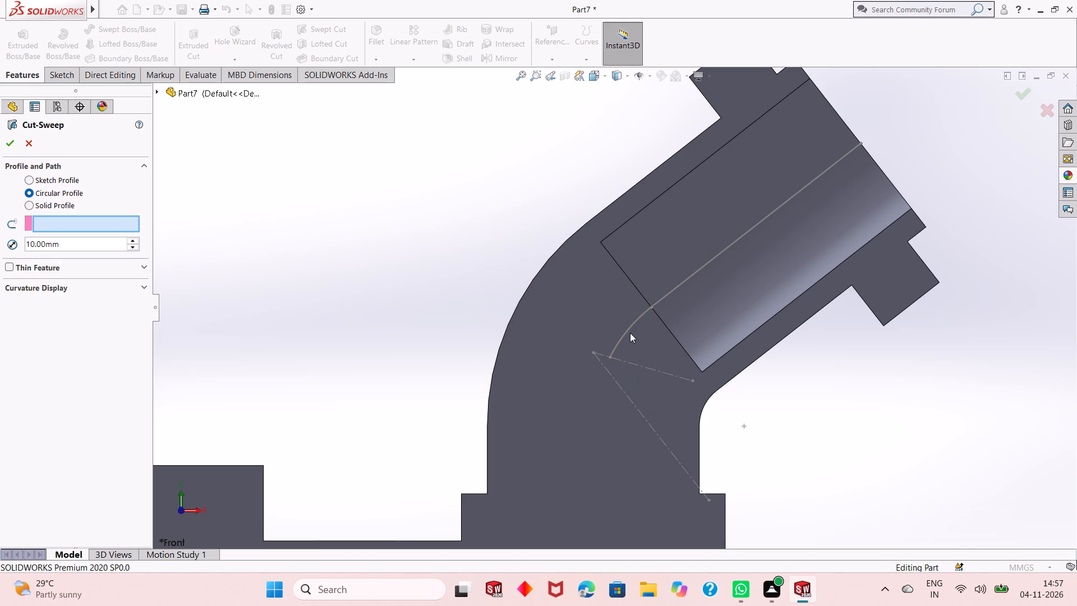
click(630, 333)
click(630, 326)
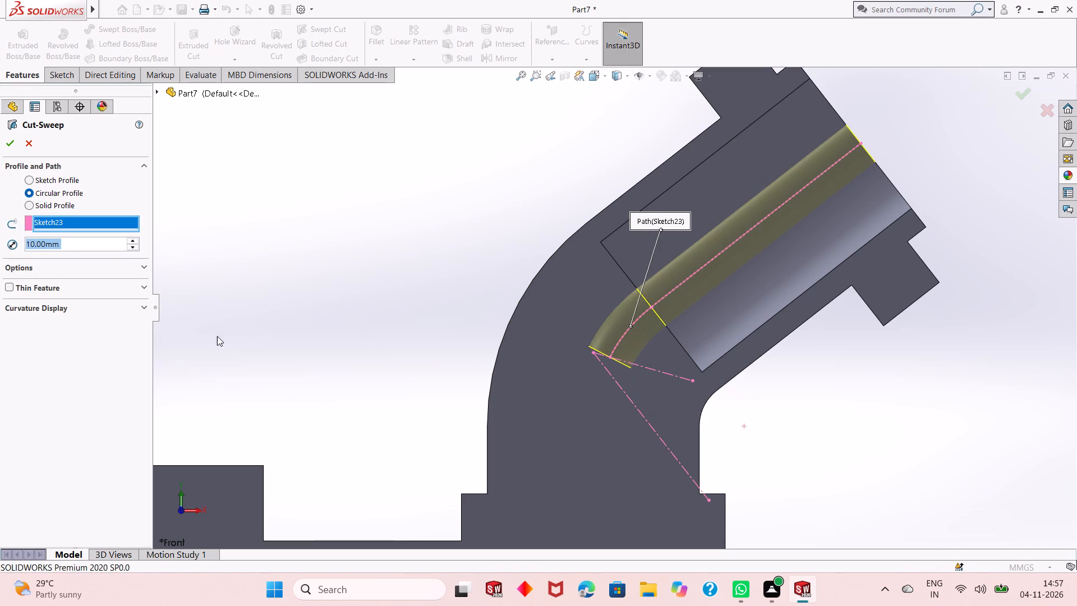
text(30)
key(Return)
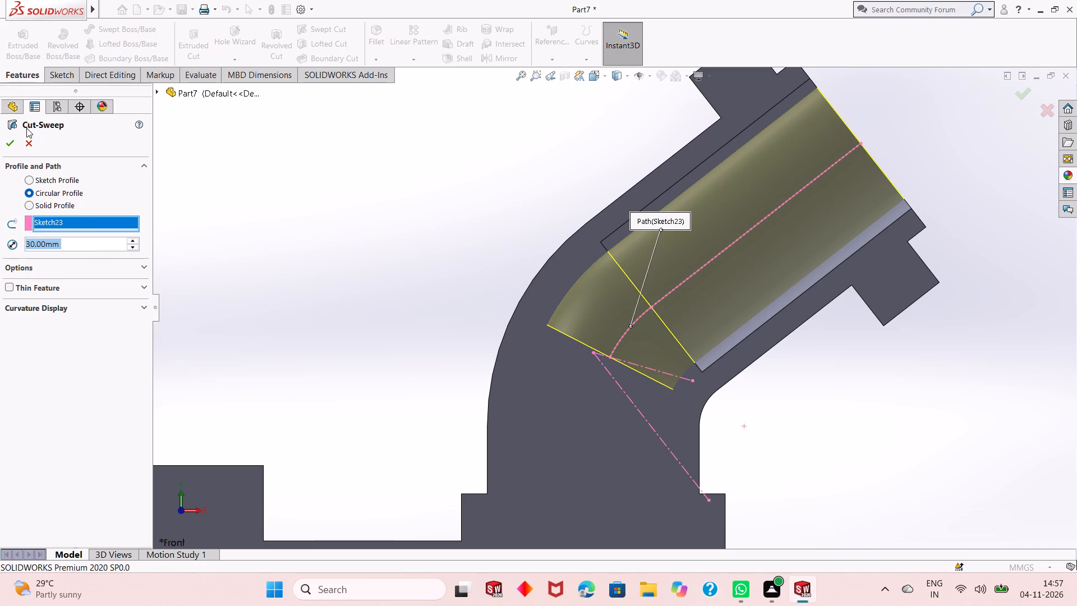
click(7, 144)
key(Escape)
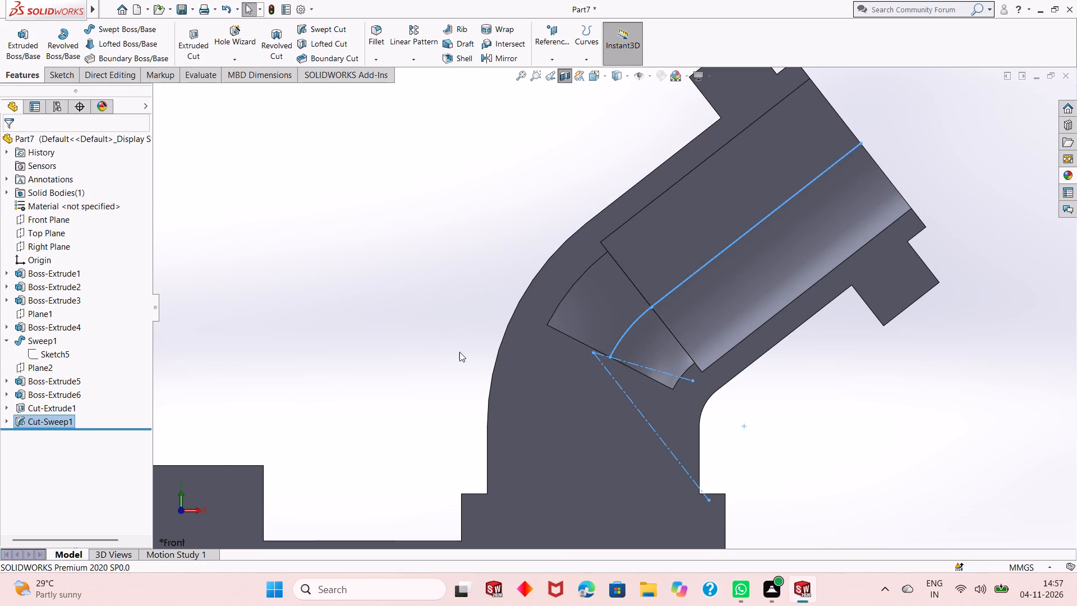
Examine the swept cut at the bend in the sectioned front view.
scroll(460, 352, up, 5)
scroll(556, 354, up, 1)
scroll(627, 354, down, 1)
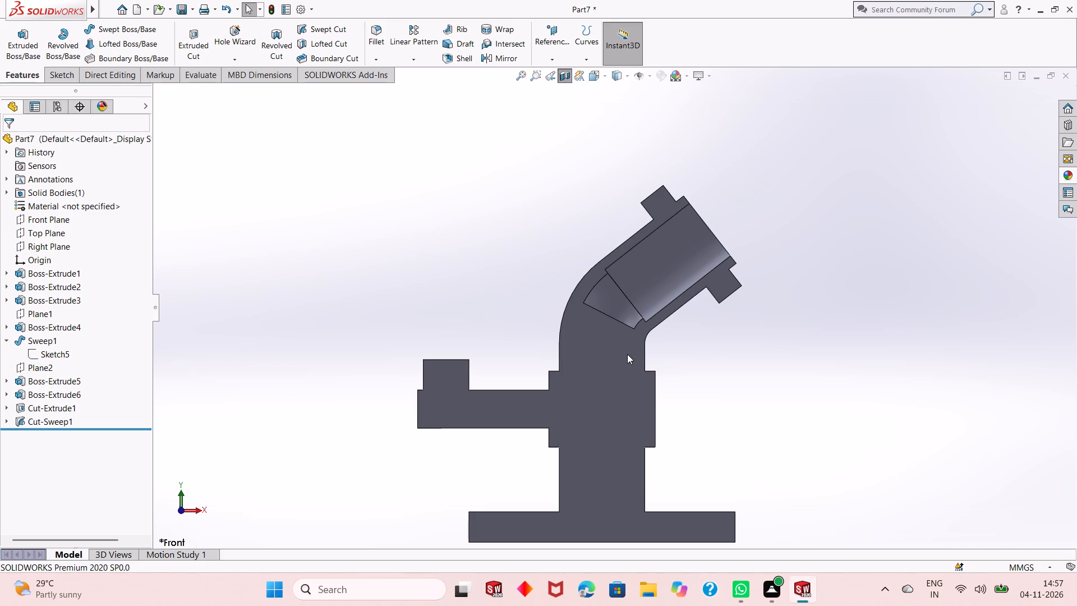
scroll(602, 320, down, 2)
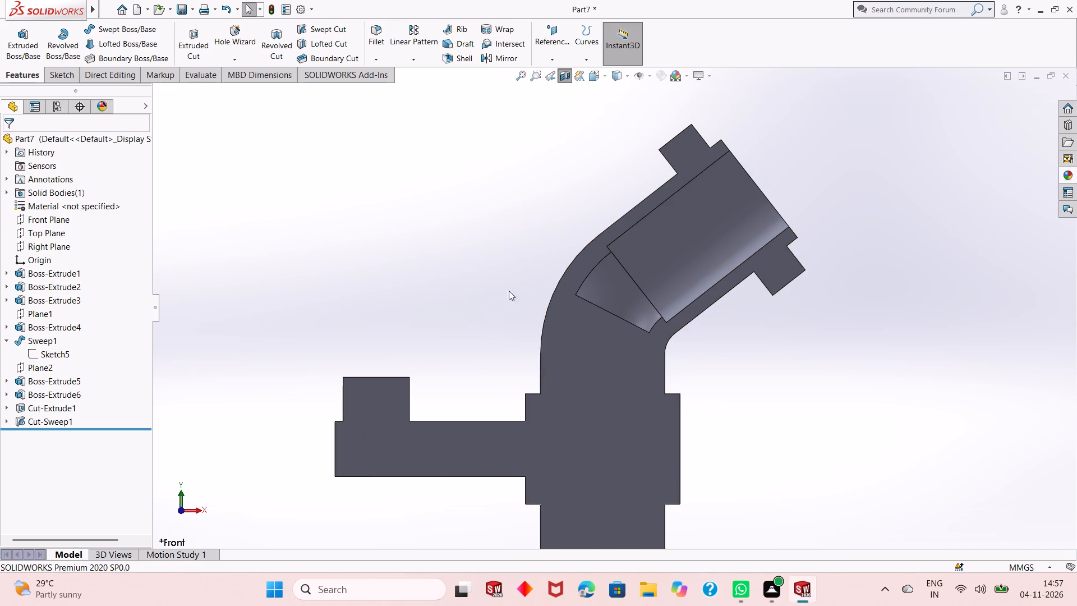
scroll(634, 288, down, 2)
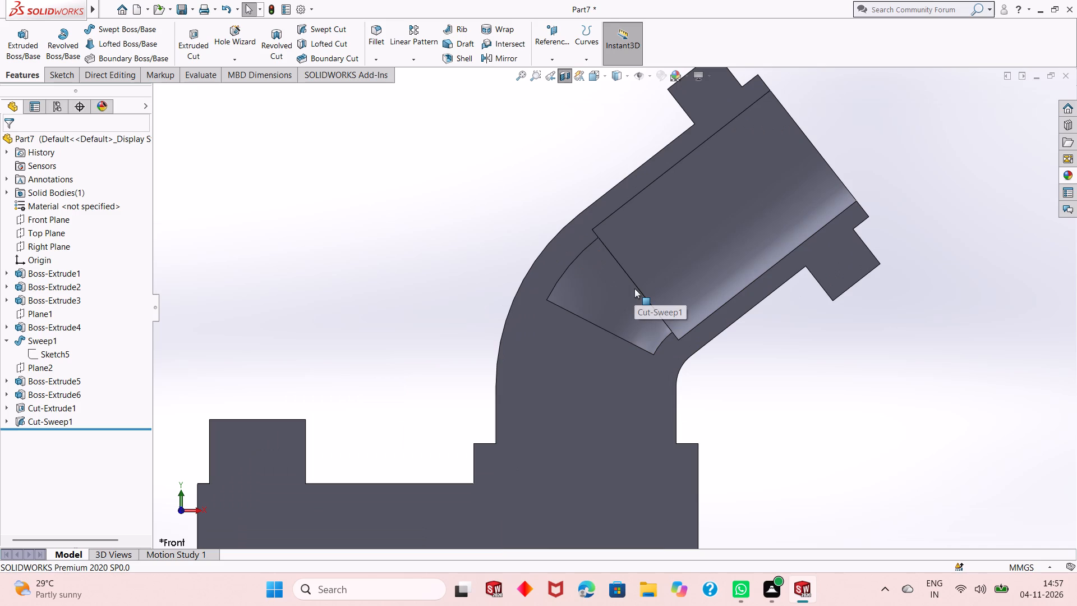
scroll(656, 313, down, 2)
scroll(537, 373, up, 1)
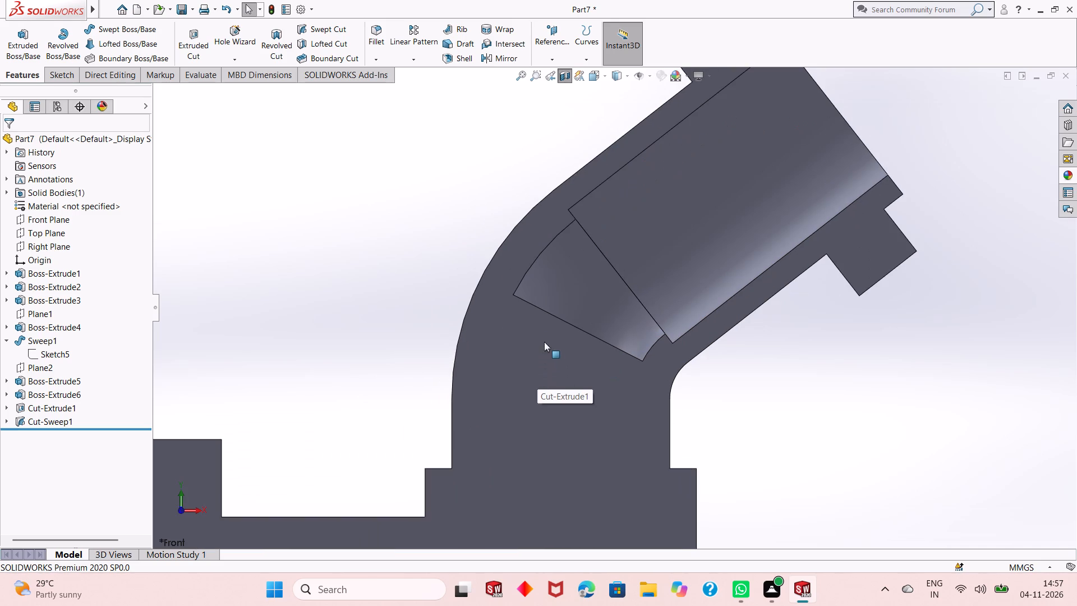
scroll(613, 394, up, 2)
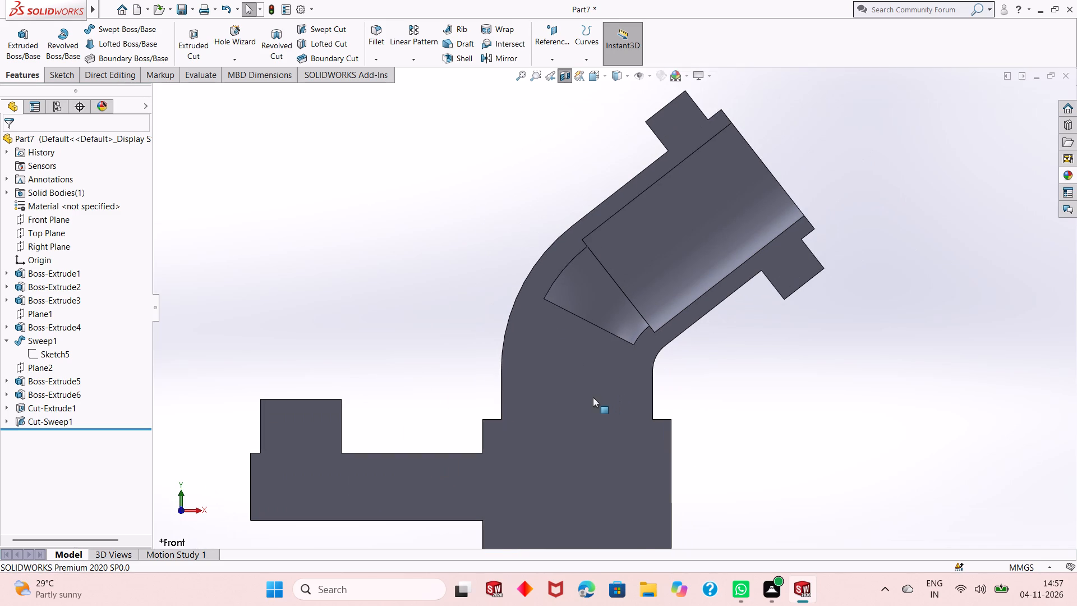
scroll(588, 396, up, 4)
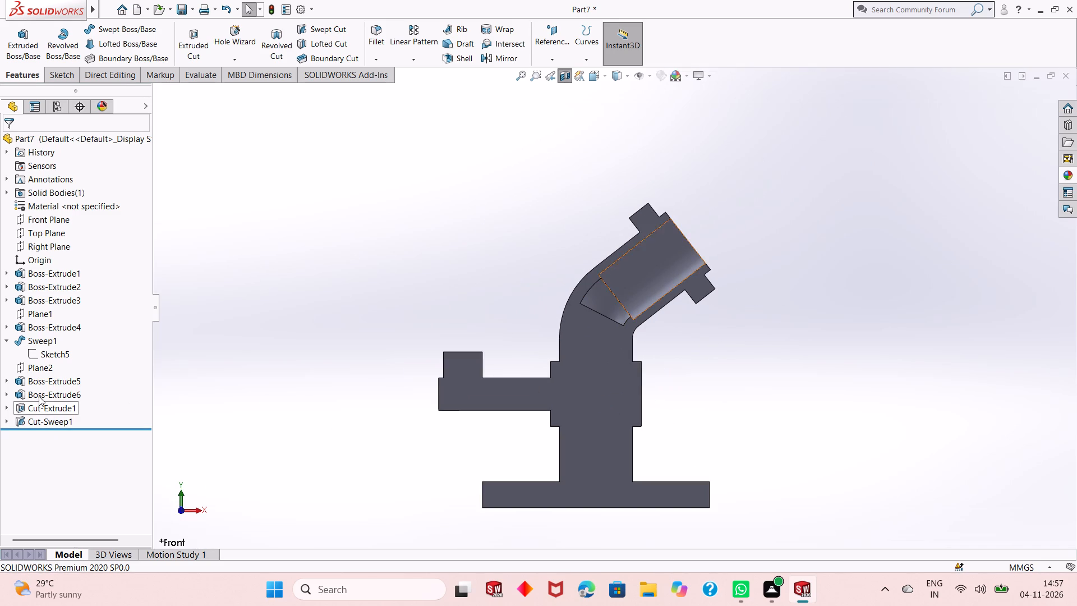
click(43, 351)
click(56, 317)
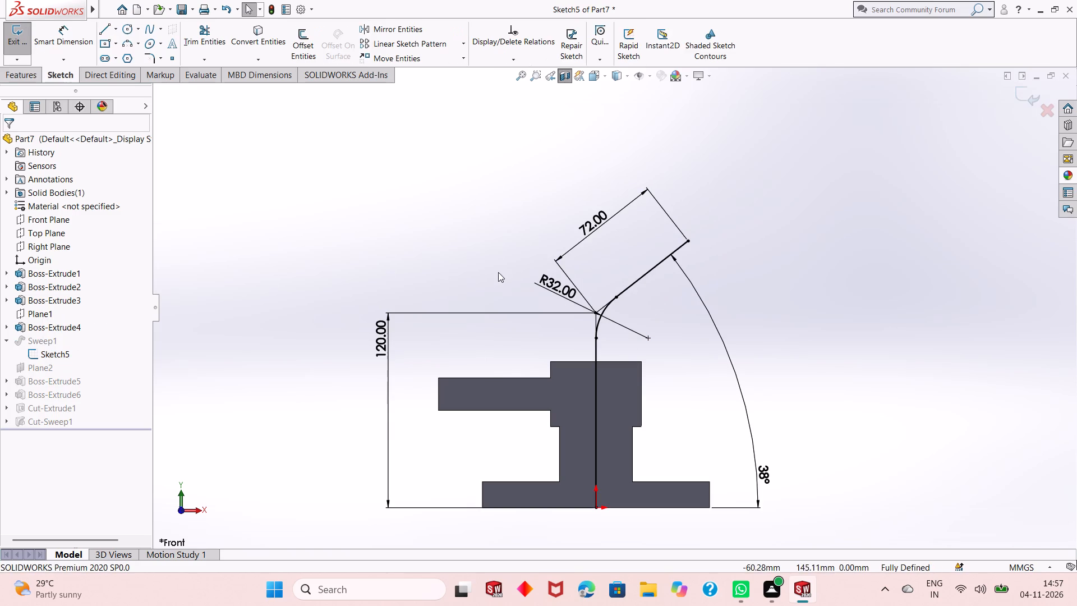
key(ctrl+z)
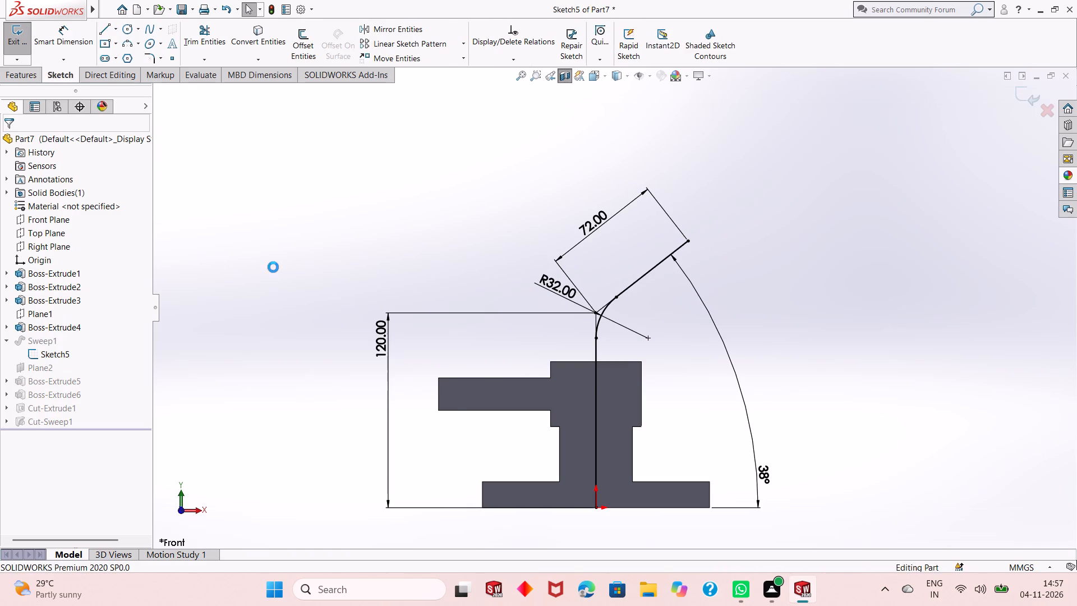
Show Sketch5 and use its full path for a swept cut with a 12 mm circular profile through the pipe and base.
click(45, 354)
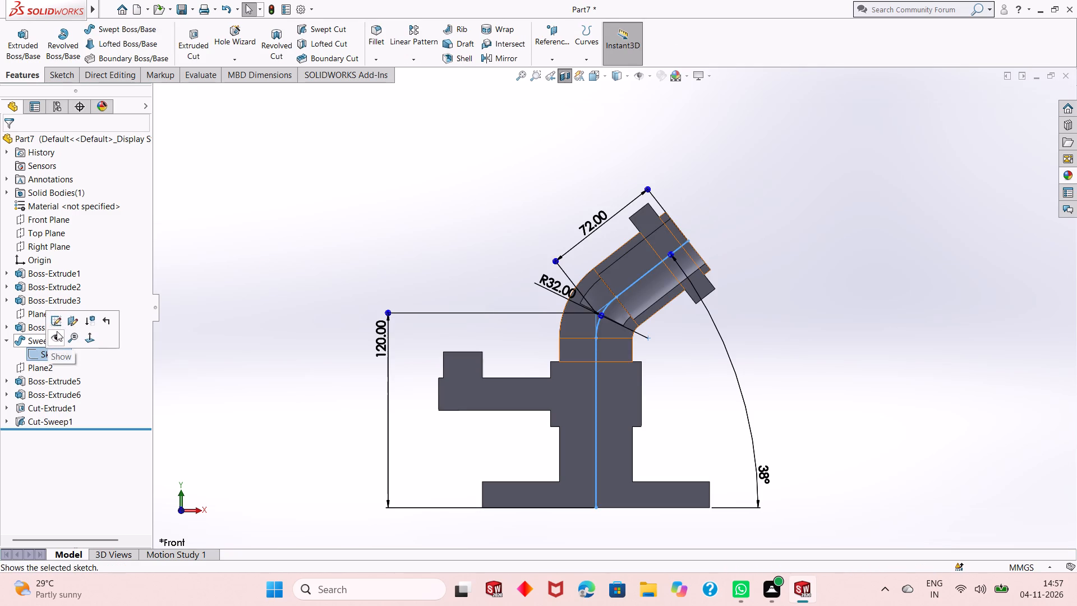
click(57, 336)
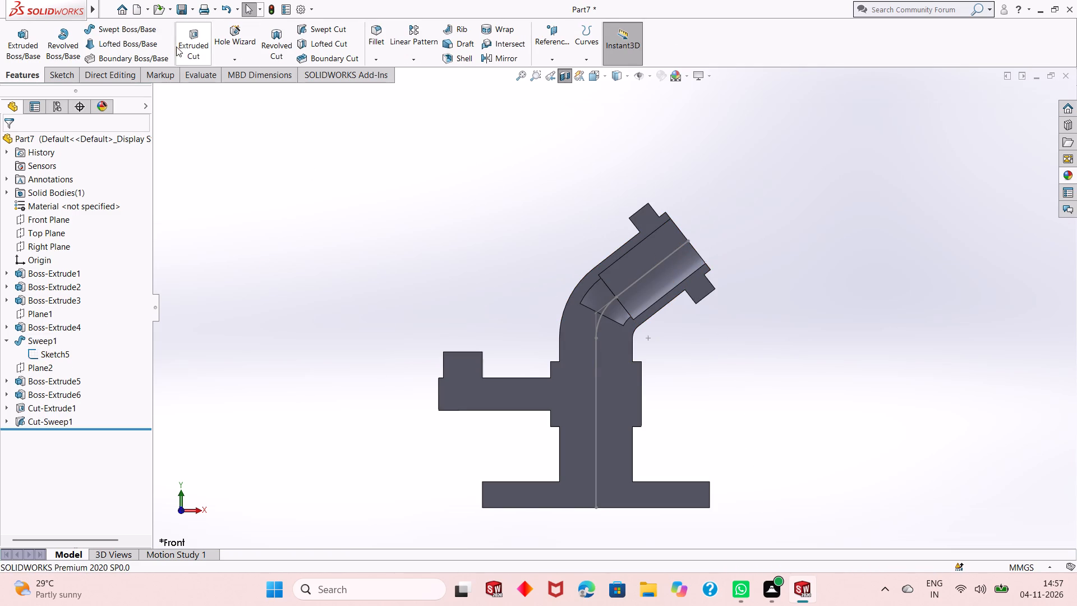
click(318, 25)
click(607, 309)
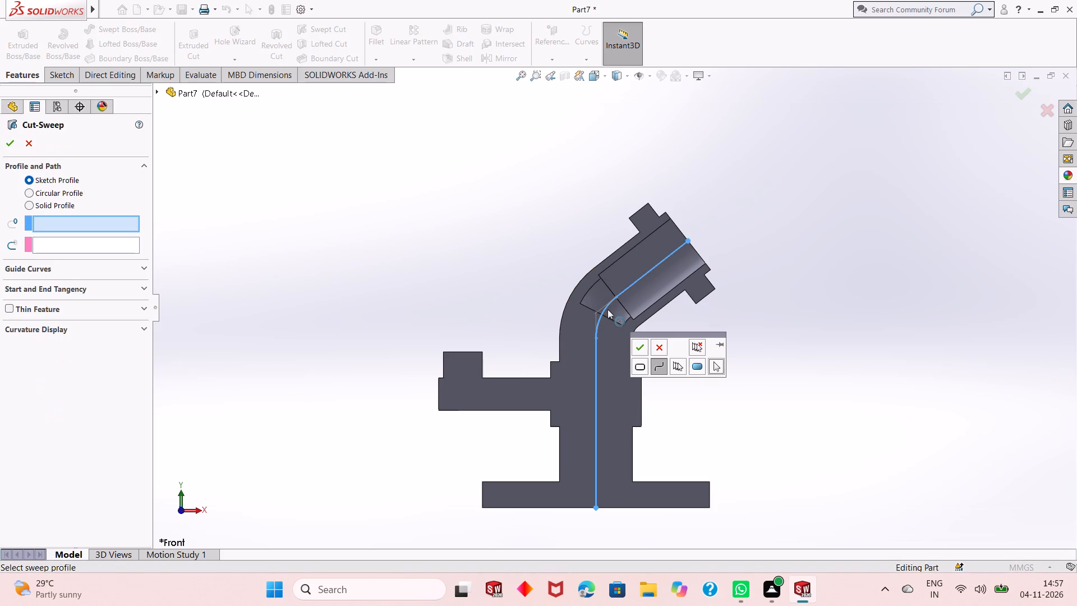
click(80, 194)
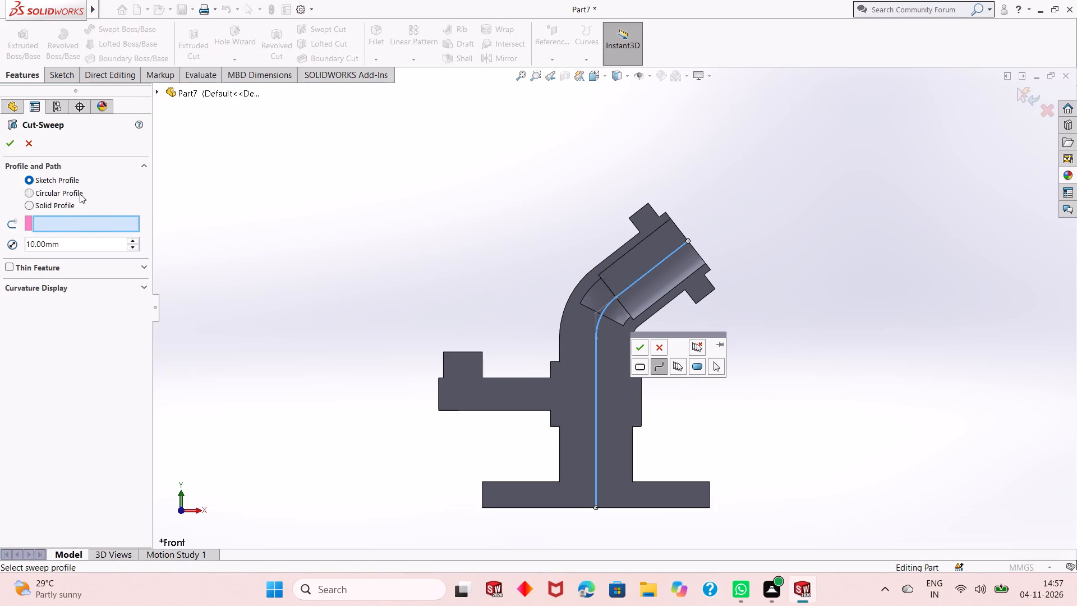
double_click(78, 250)
text(12)
key(Return)
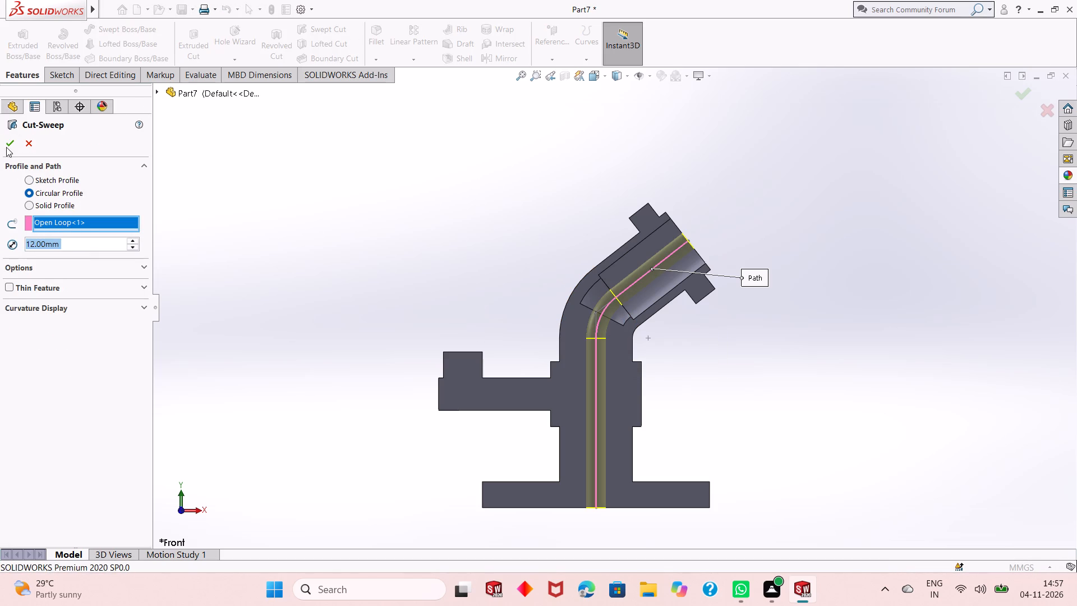
click(6, 146)
click(310, 252)
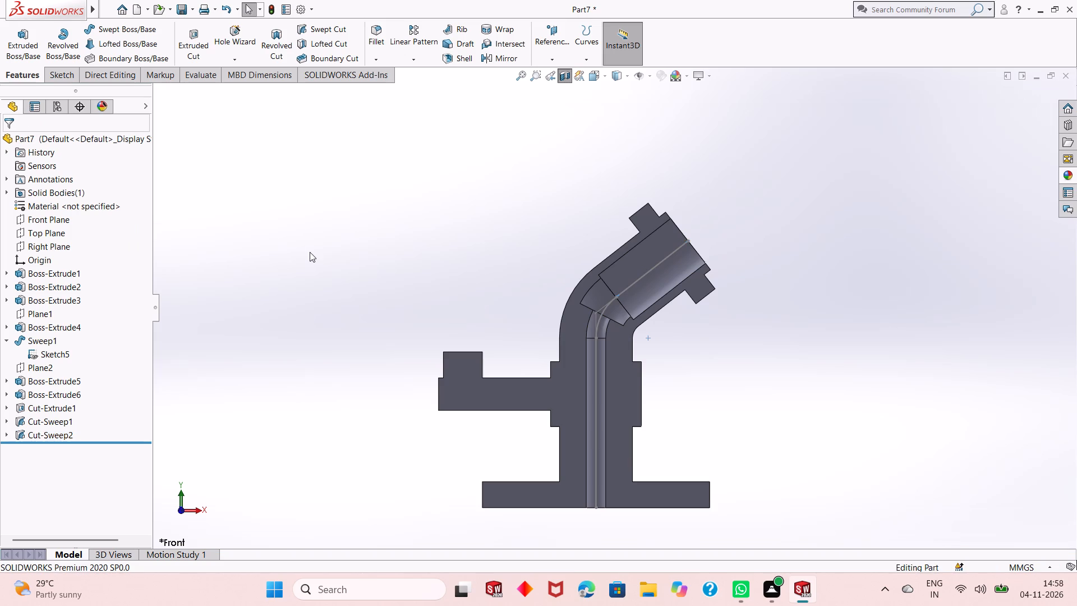
Hide Sketch5, the path sketch of the pipe sweep.
right_click(43, 350)
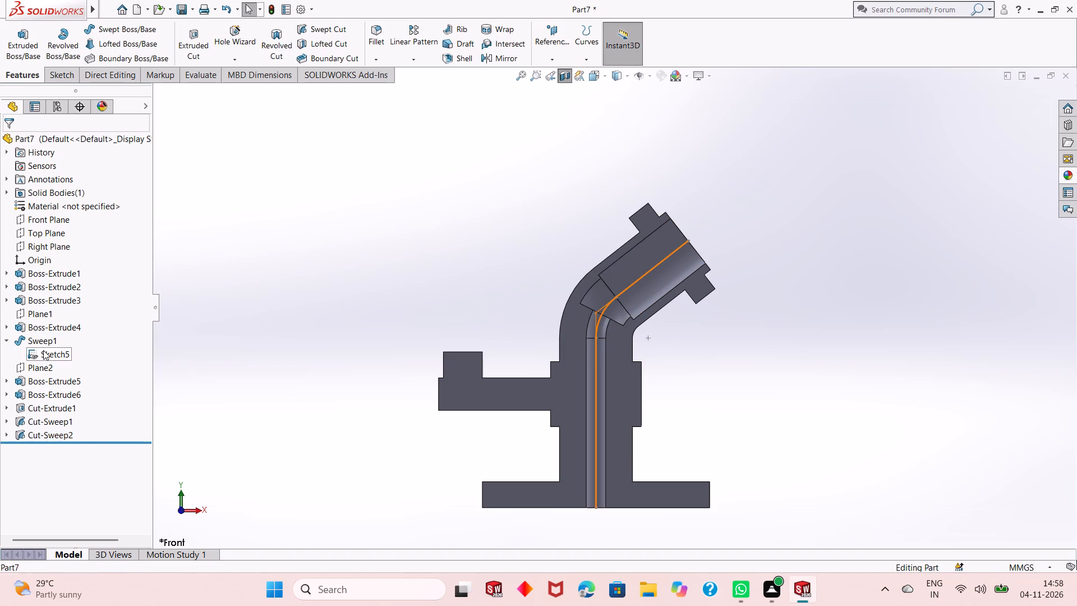
click(60, 329)
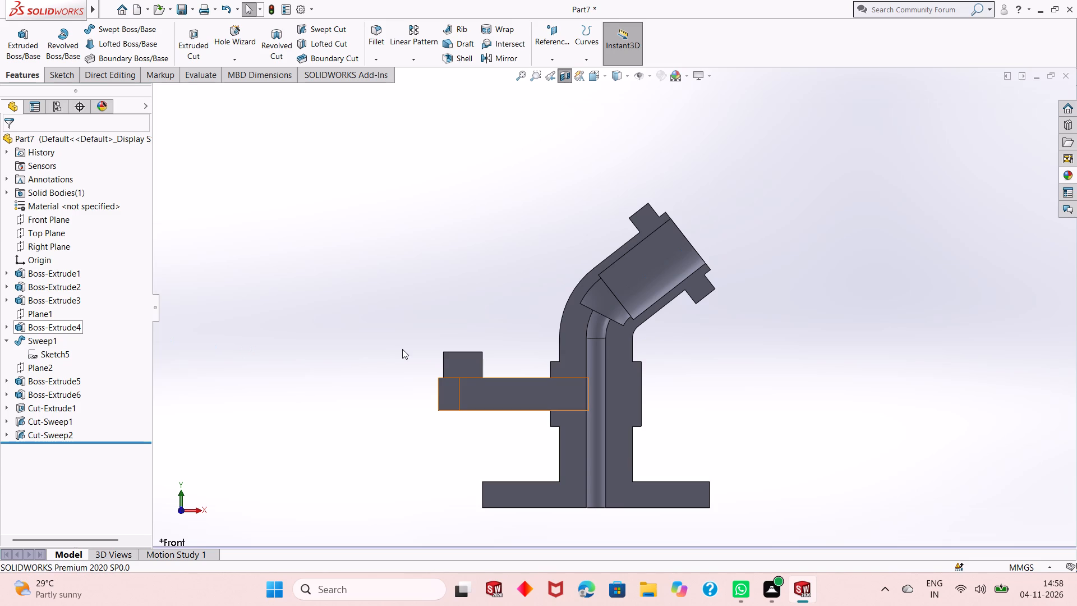
Examine the sectioned bore through the flange, bend, cylinders and base from several angles.
scroll(666, 370, up, 1)
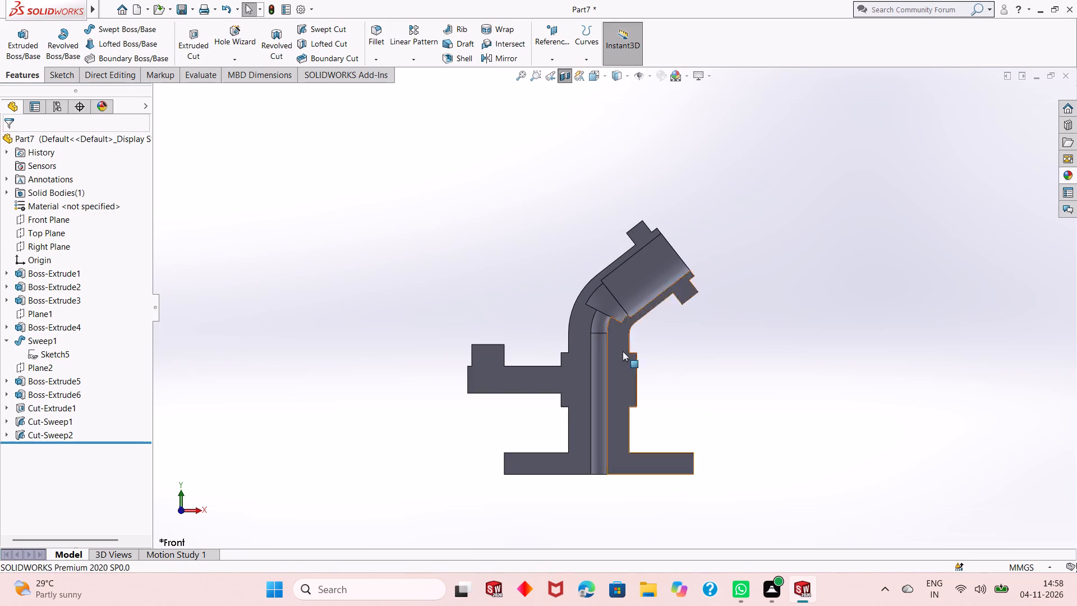
scroll(589, 380, down, 1)
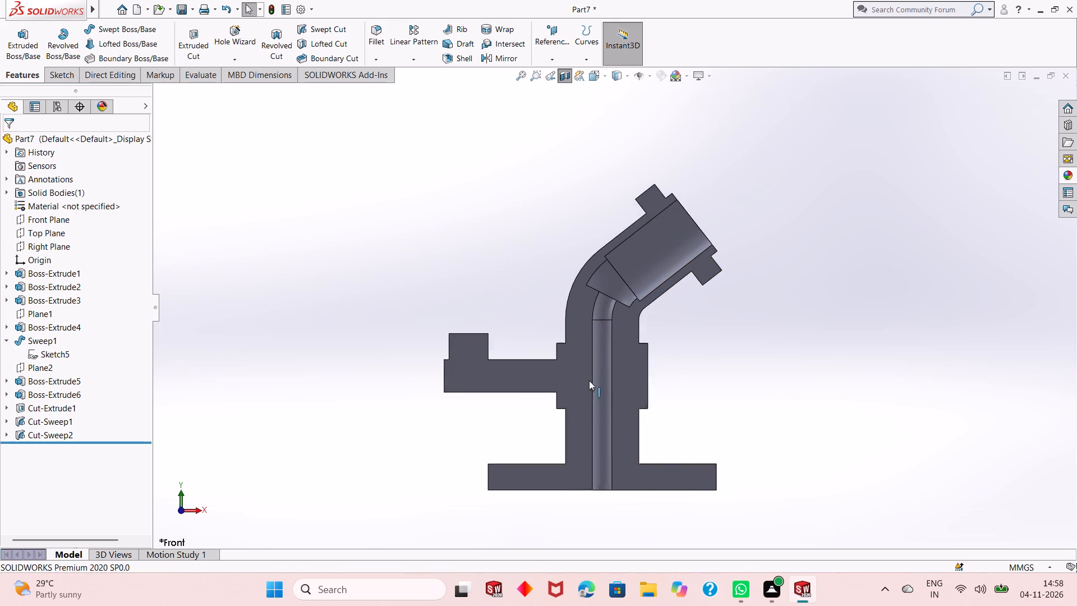
scroll(589, 380, down, 1)
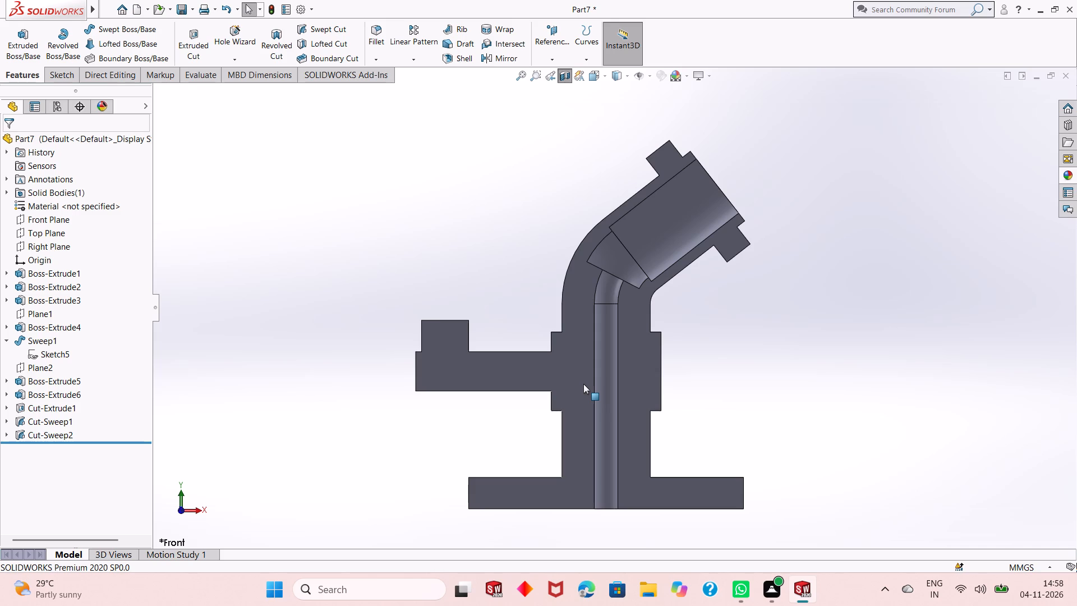
middle_drag(790, 416, 786, 425)
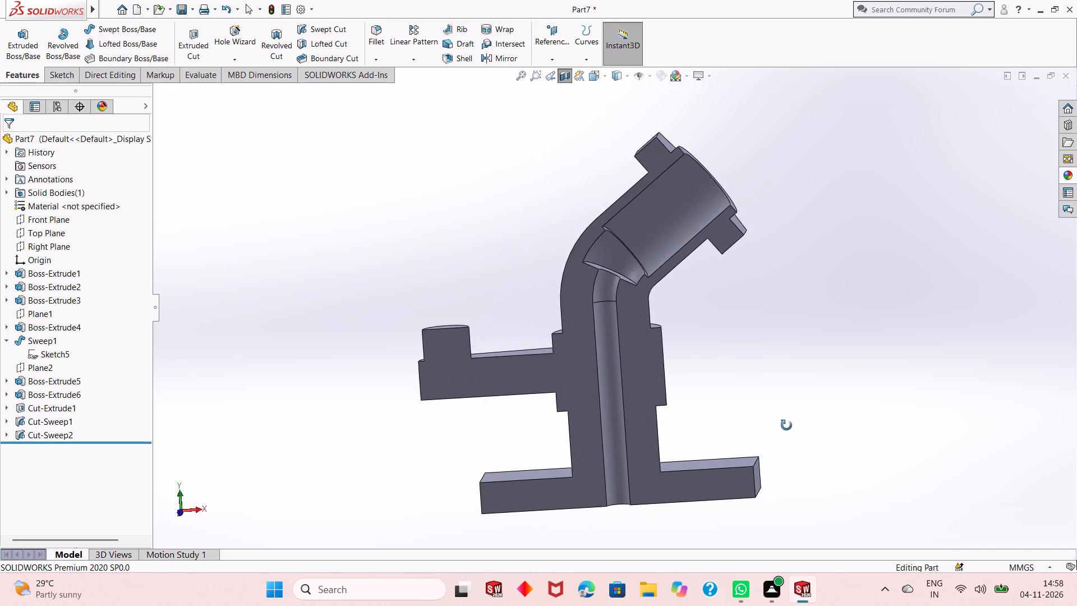
middle_drag(786, 425, 788, 425)
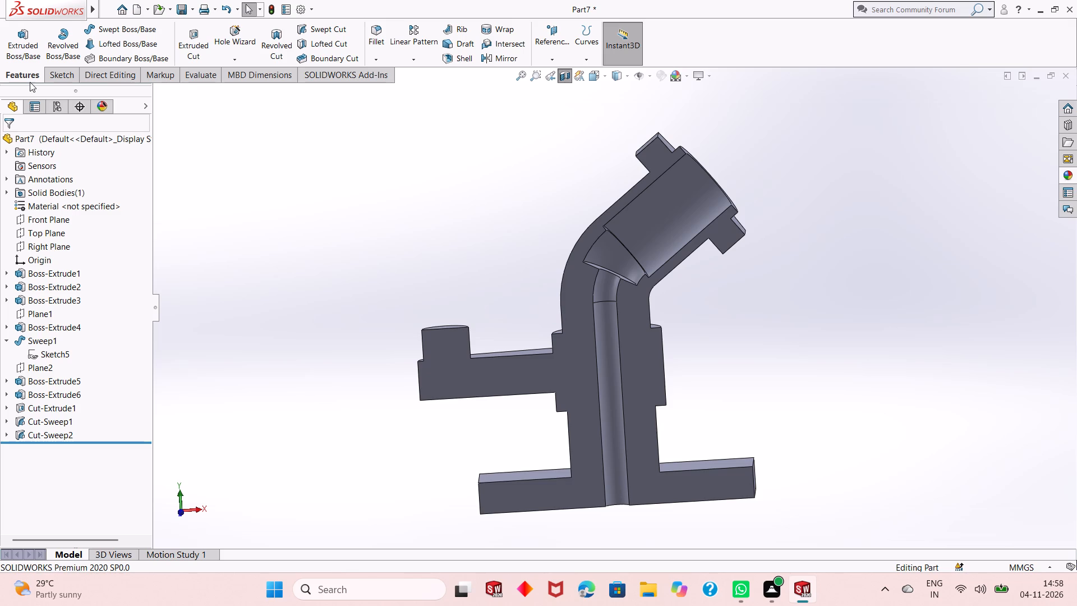
middle_drag(351, 269, 370, 305)
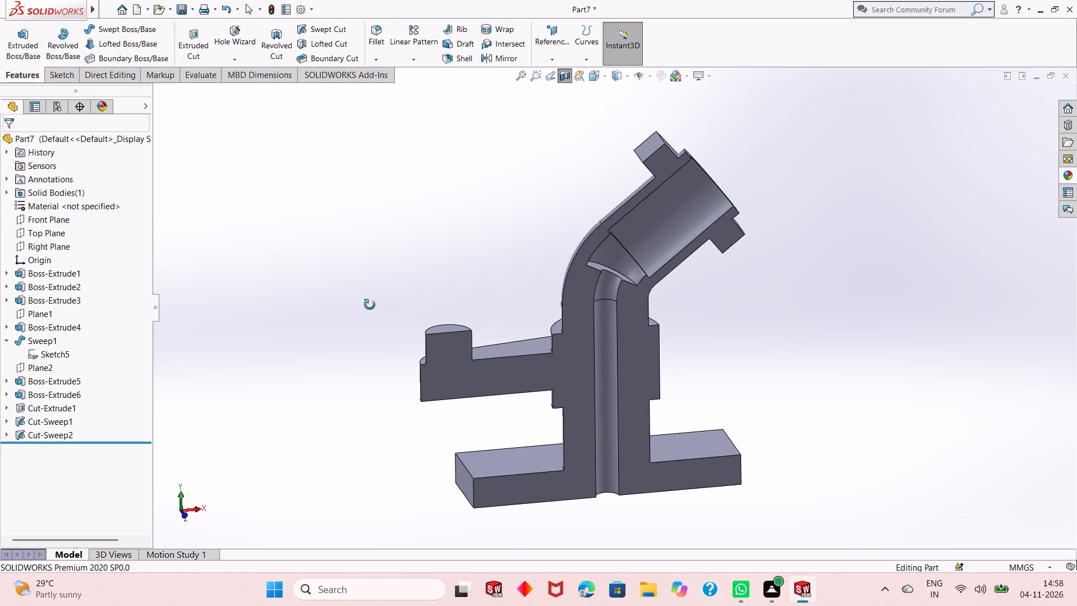
middle_drag(370, 305, 374, 297)
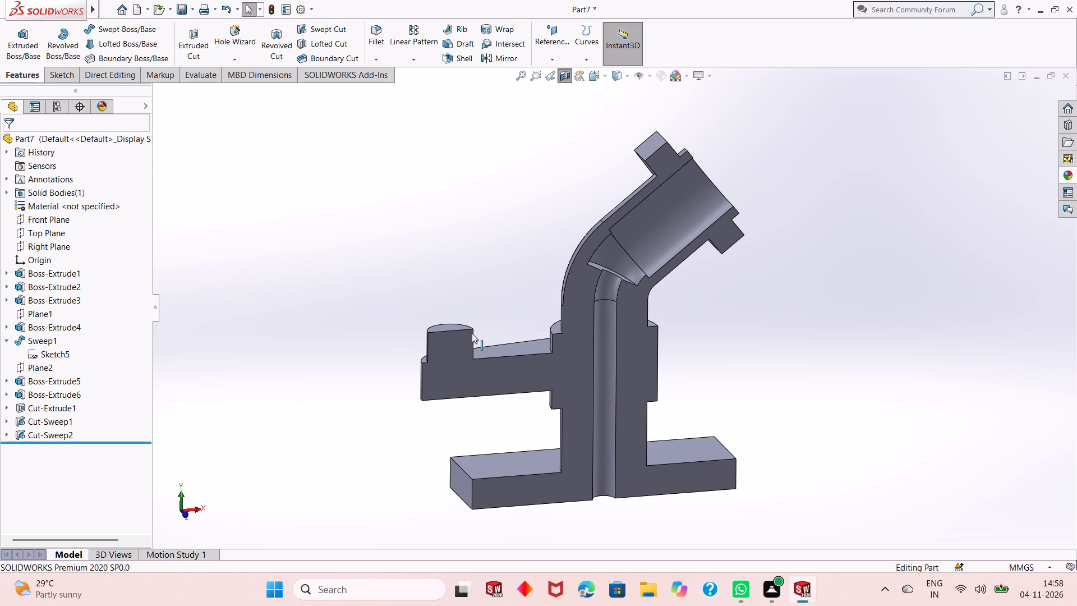
middle_drag(489, 339, 490, 333)
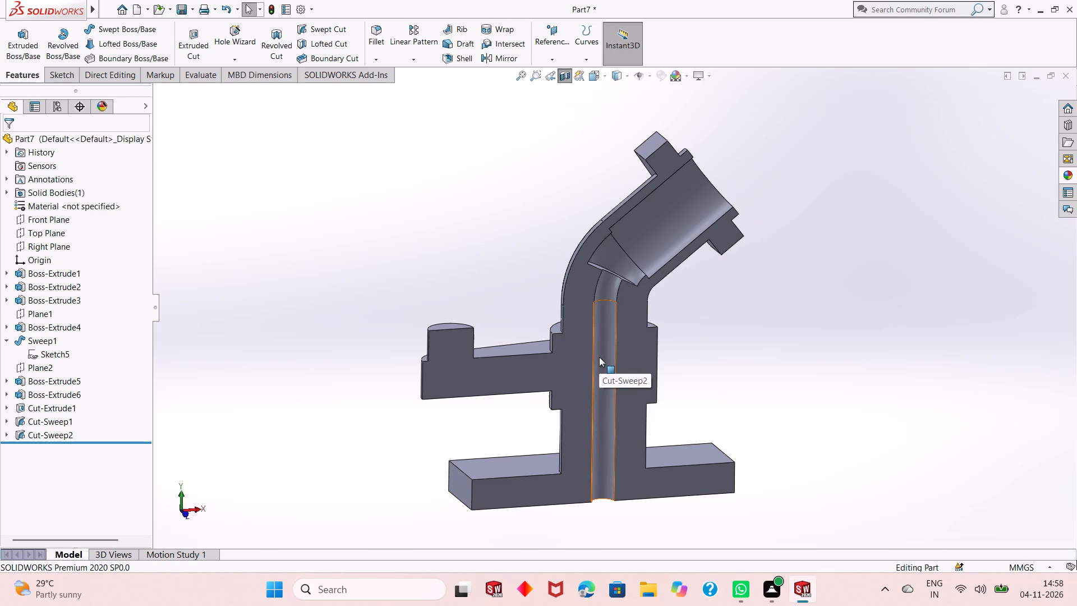
middle_drag(672, 407, 670, 387)
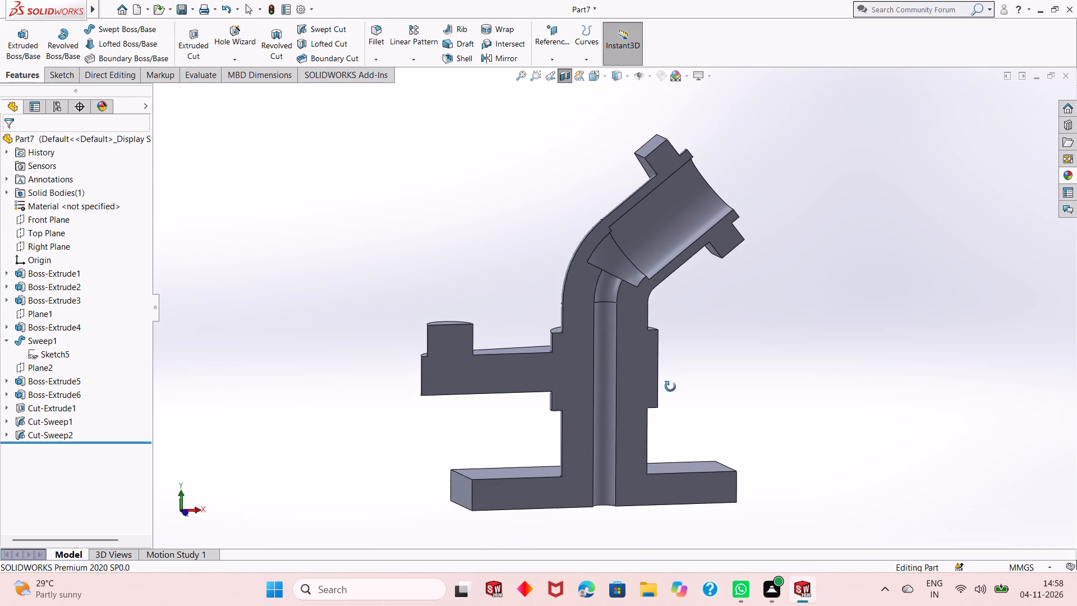
middle_drag(670, 387, 673, 374)
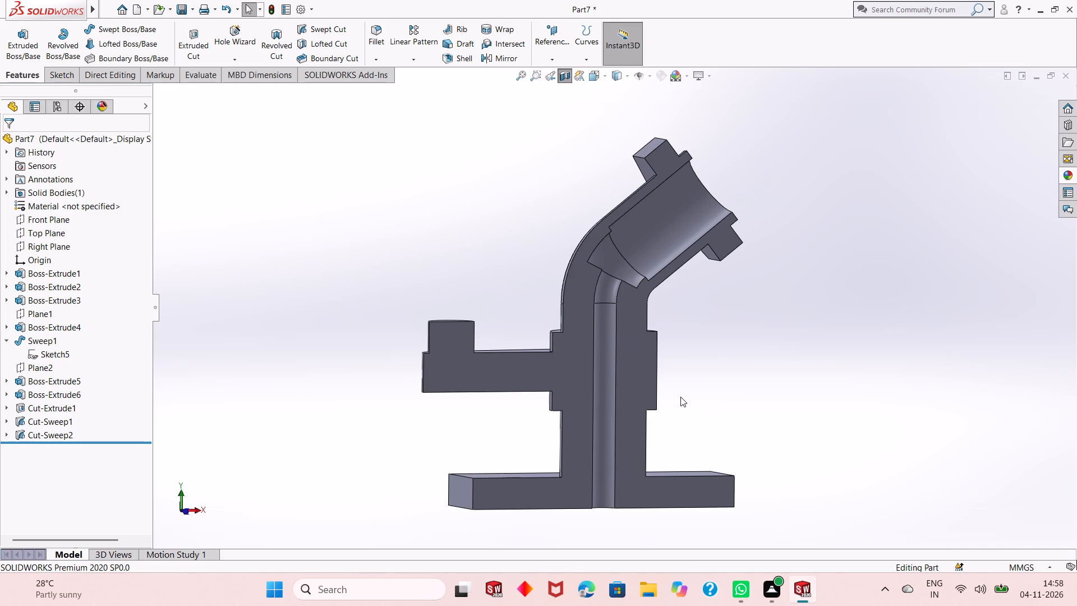
middle_drag(680, 397, 665, 423)
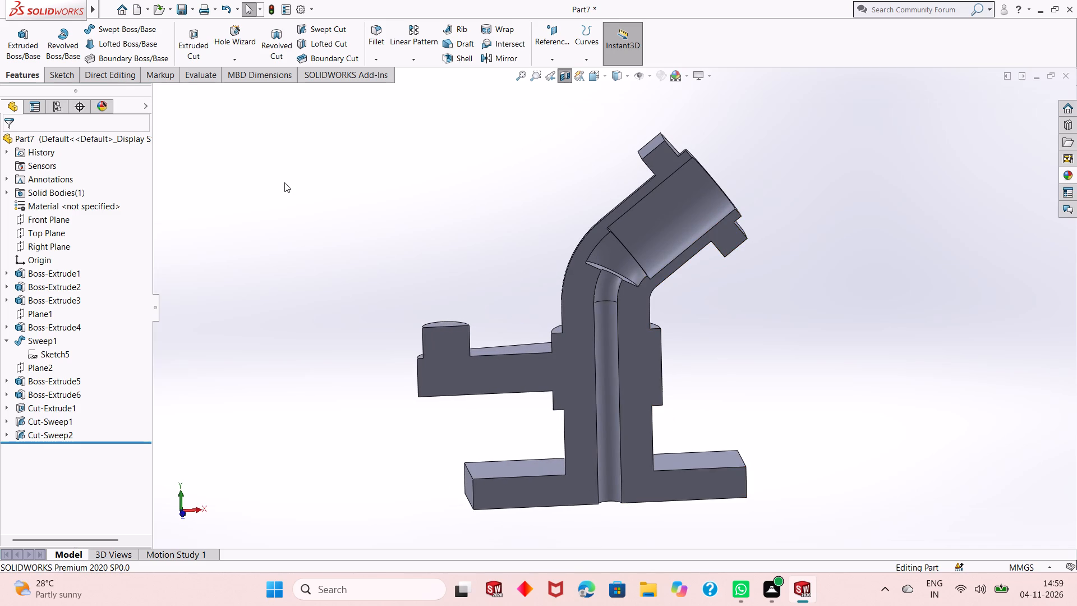
Start a new sketch on the Front Plane and face it squarely.
click(42, 223)
click(57, 209)
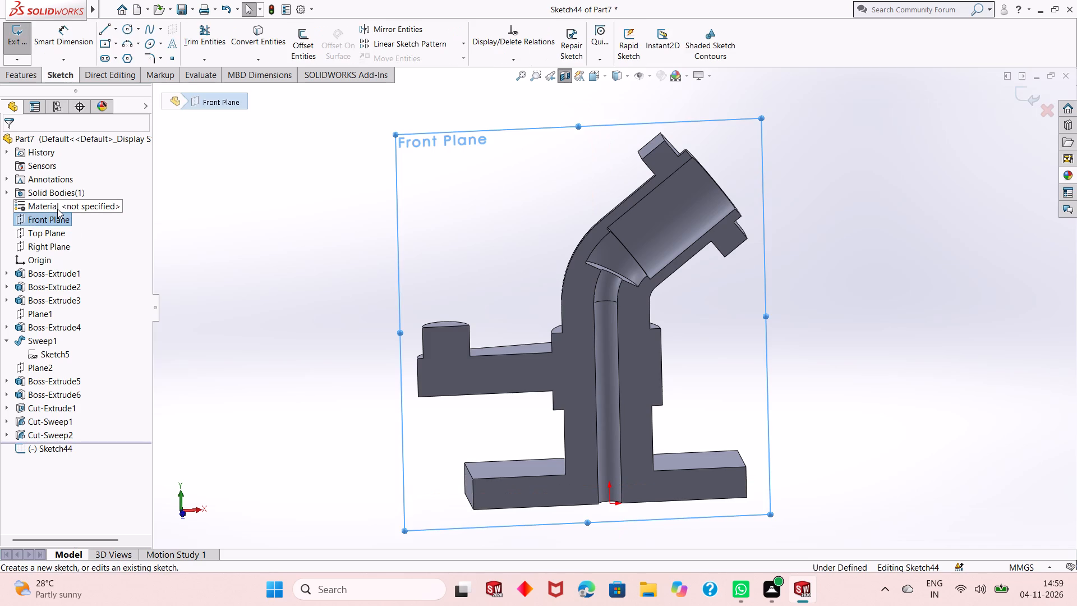
key(ctrl+8)
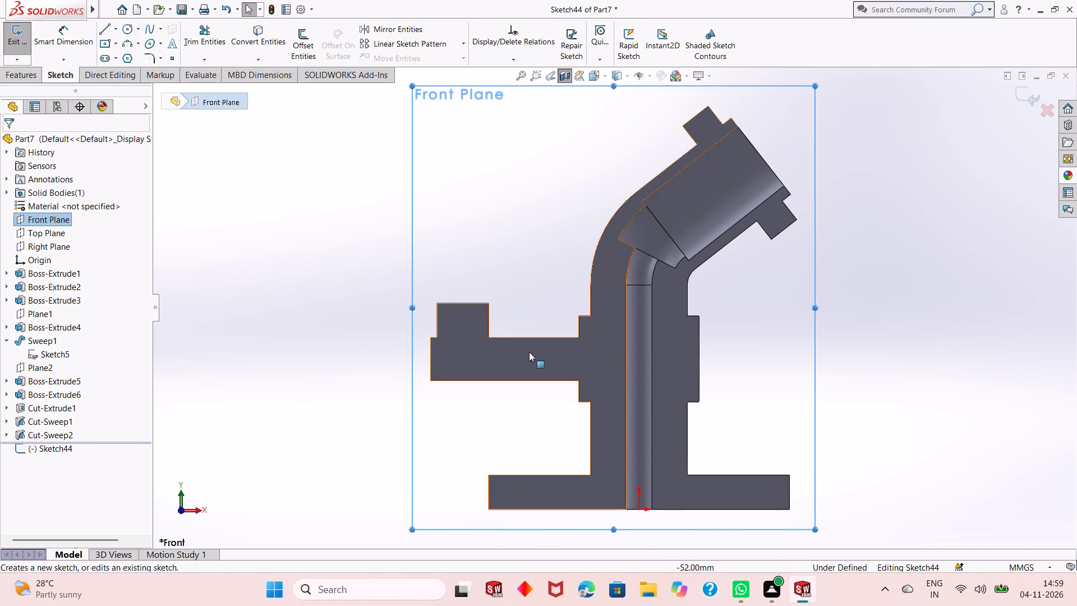
scroll(663, 356, down, 3)
scroll(693, 396, down, 1)
scroll(618, 400, up, 1)
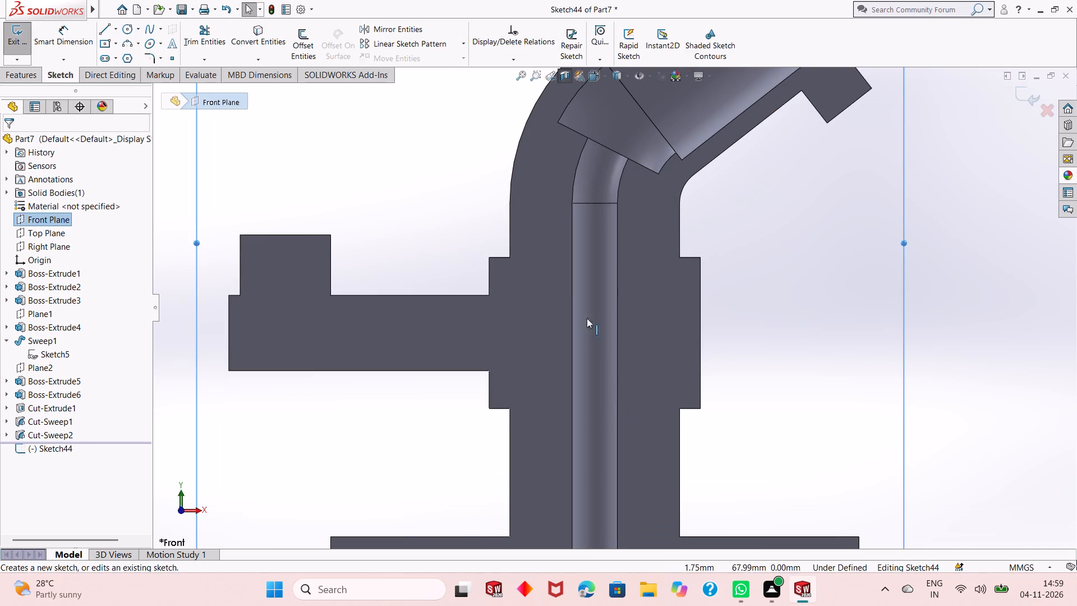
Sketch a vertical centerline about 33 mm long on the bore axis, inside the wide cylinder at the side arm's level.
click(117, 34)
click(123, 59)
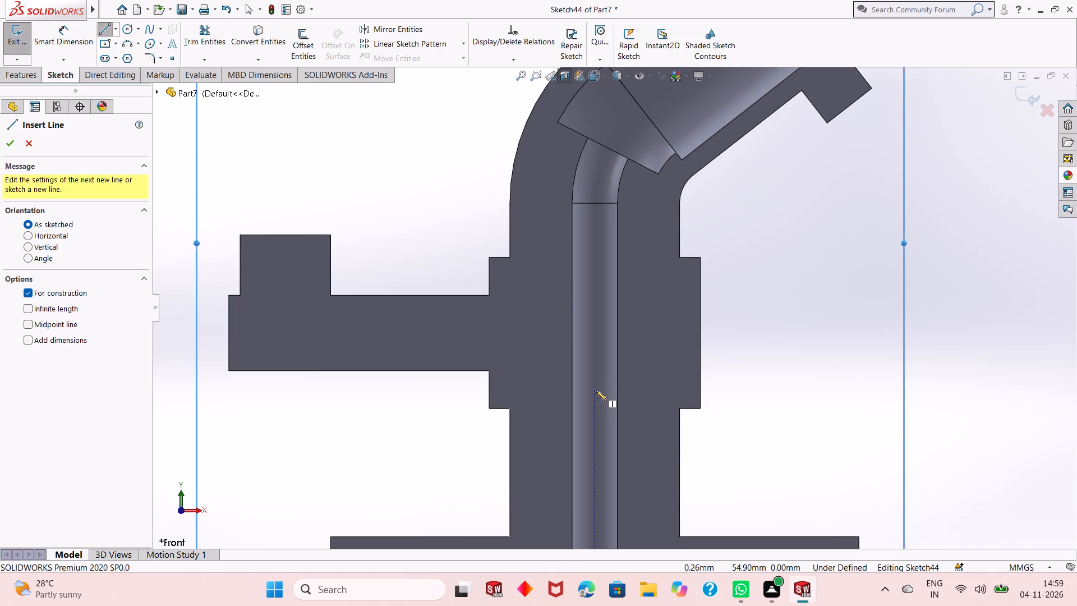
scroll(596, 390, up, 1)
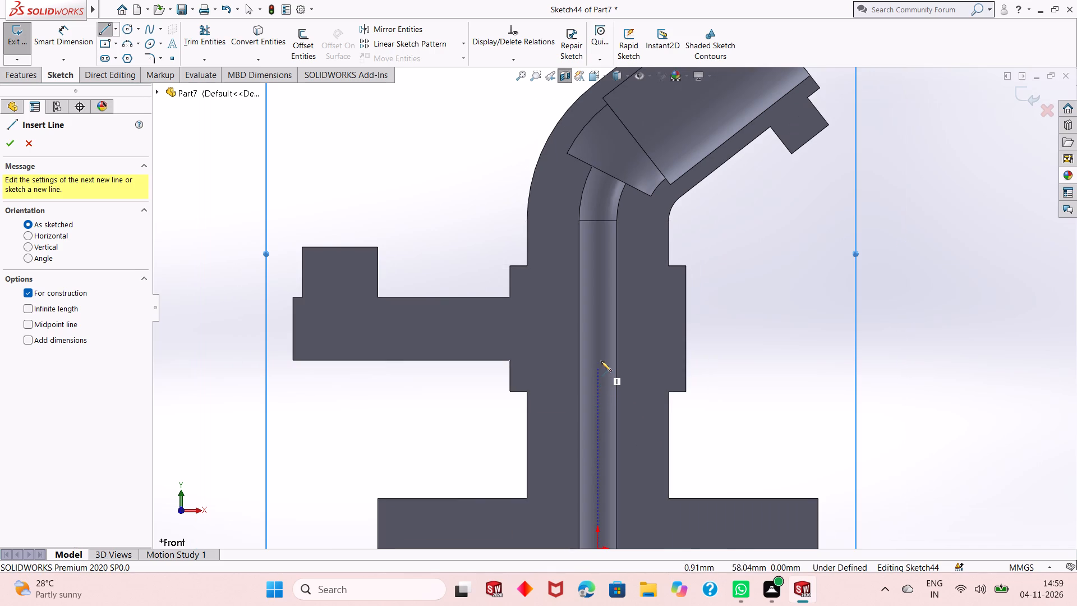
scroll(582, 358, down, 2)
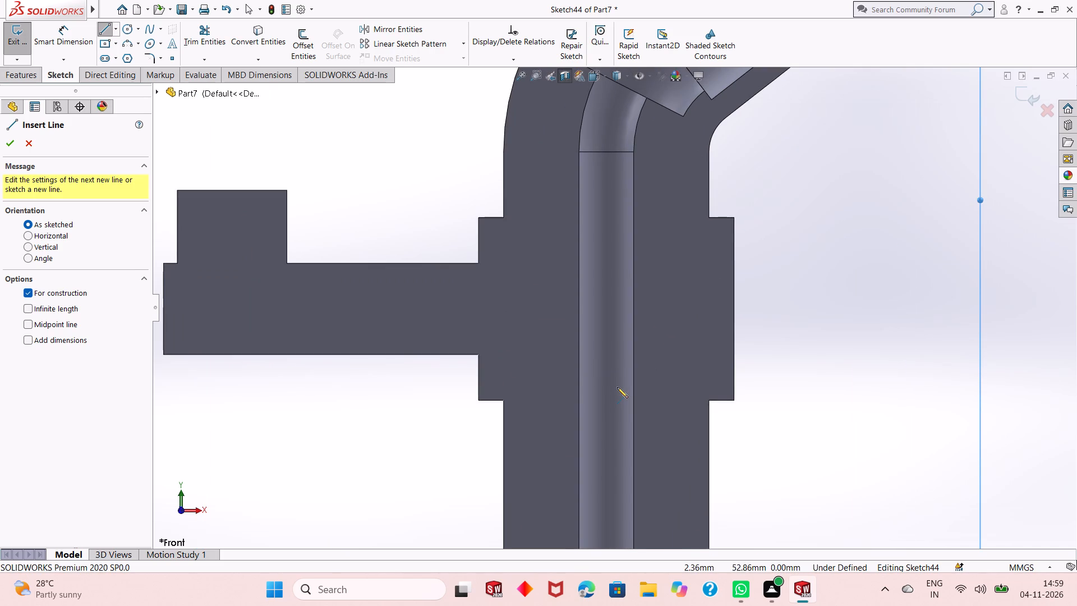
scroll(612, 405, up, 1)
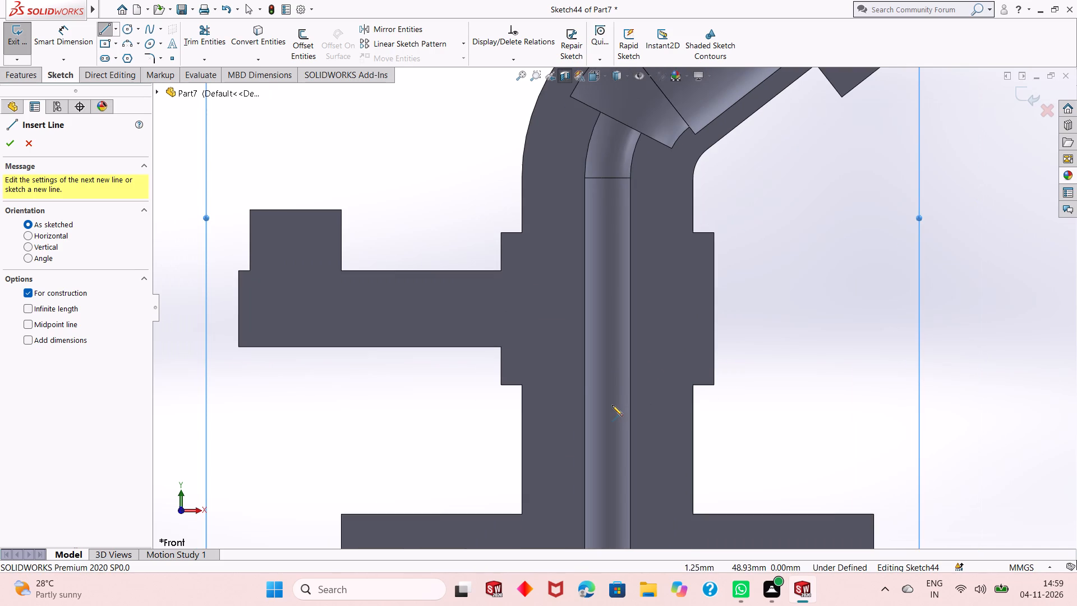
scroll(607, 386, up, 1)
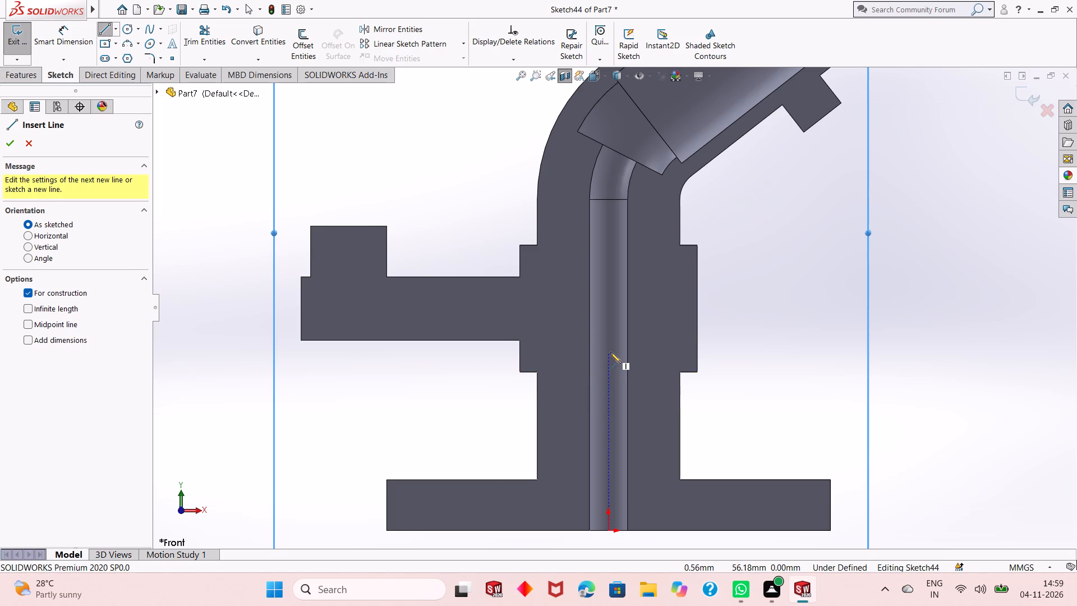
scroll(610, 352, up, 1)
scroll(613, 284, down, 1)
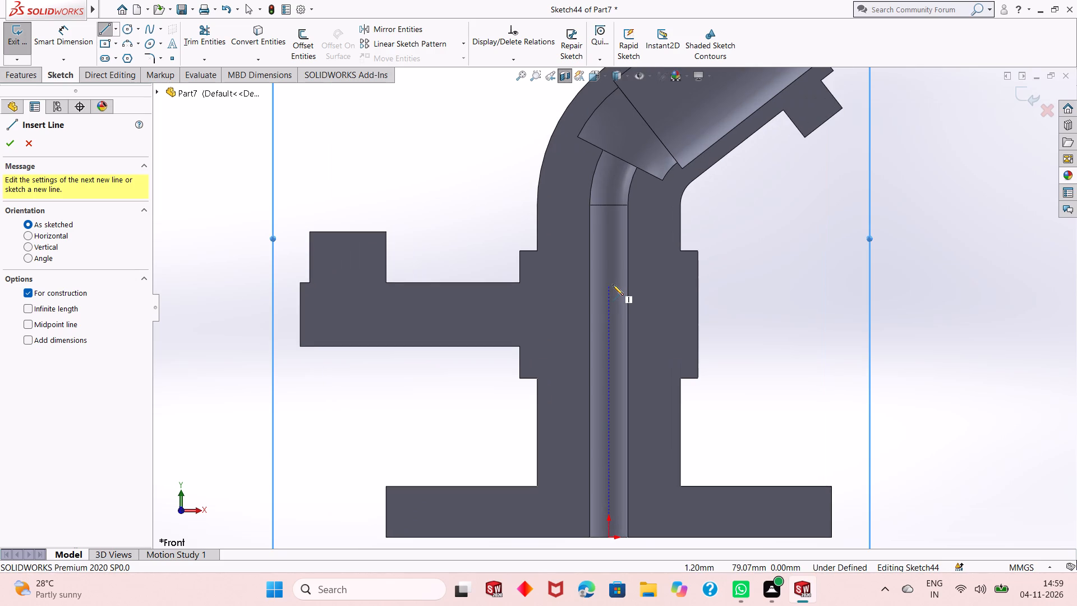
scroll(607, 356, down, 1)
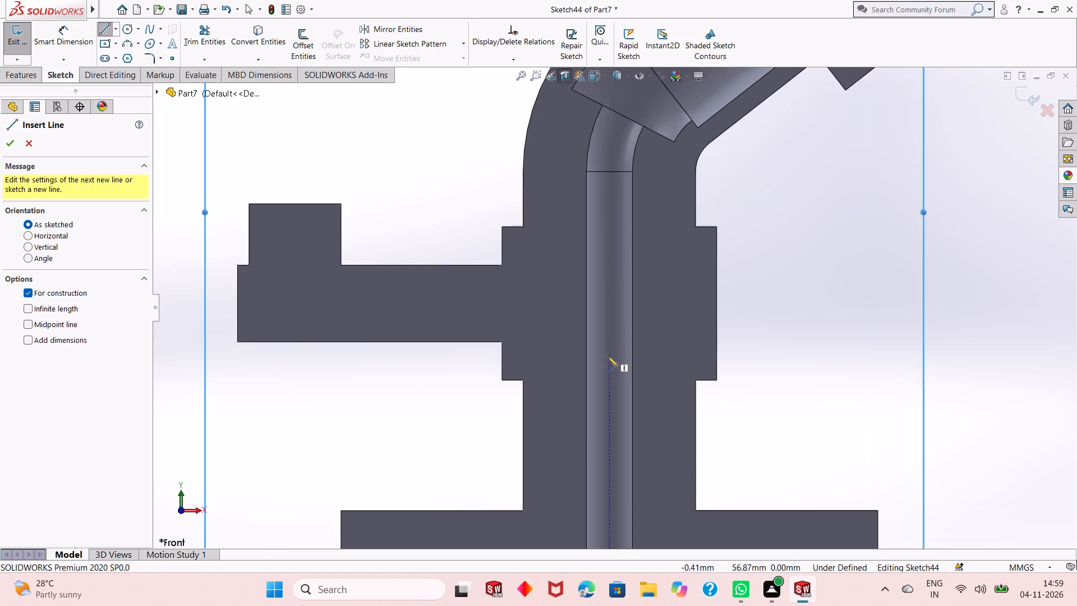
scroll(607, 356, down, 1)
scroll(611, 356, up, 1)
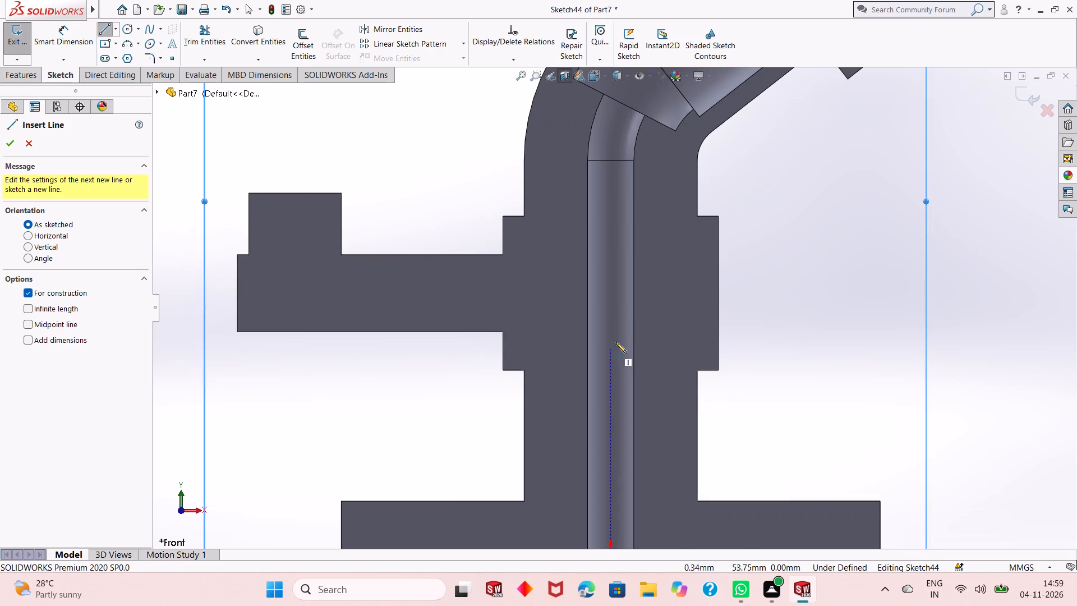
scroll(607, 351, up, 1)
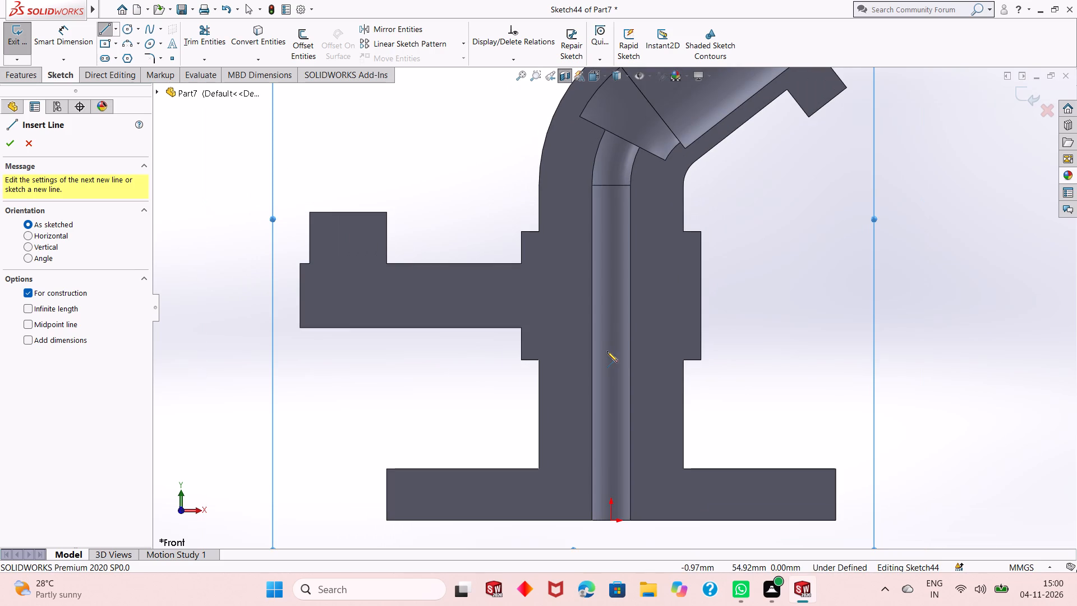
scroll(607, 352, up, 1)
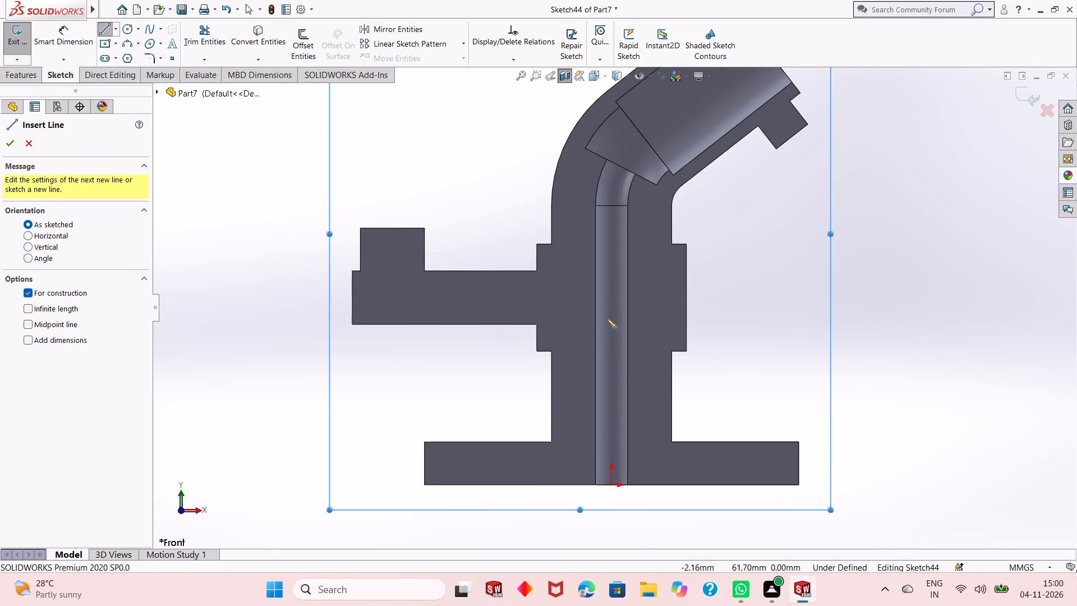
scroll(607, 315, down, 1)
scroll(622, 347, up, 1)
scroll(632, 268, down, 1)
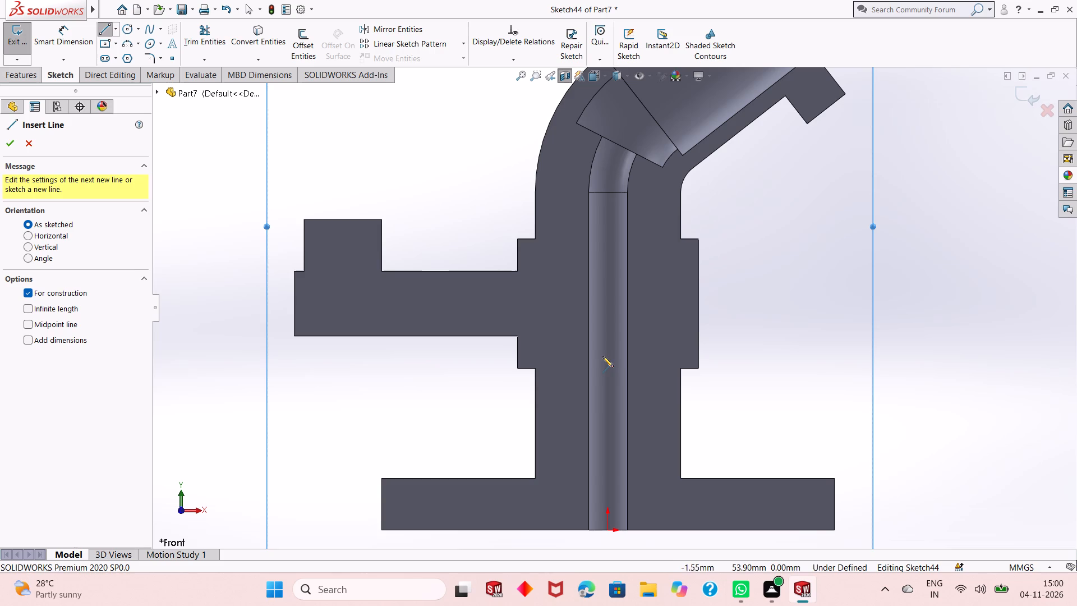
scroll(605, 351, up, 1)
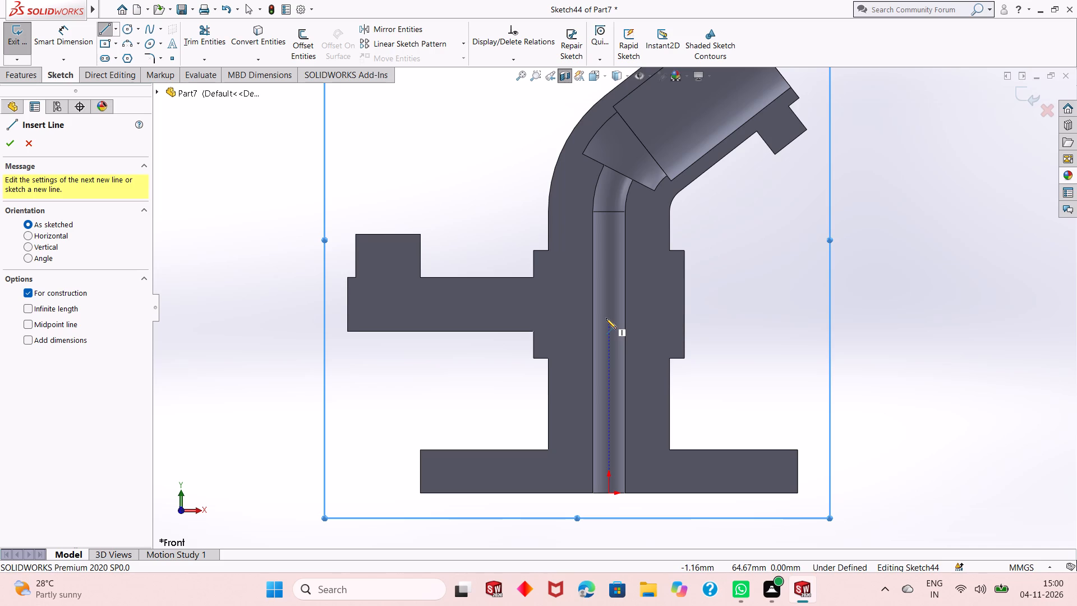
click(607, 352)
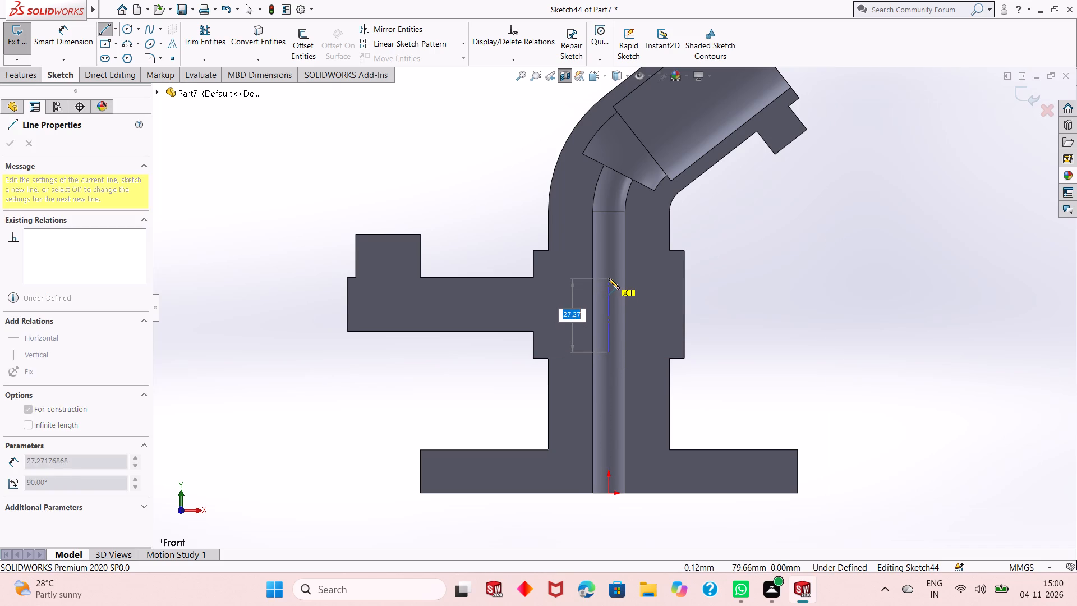
click(607, 264)
key(Escape)
key(Escape)
key(Escape)
Dimension the vertical centerline's length and set it to 30 mm.
click(67, 42)
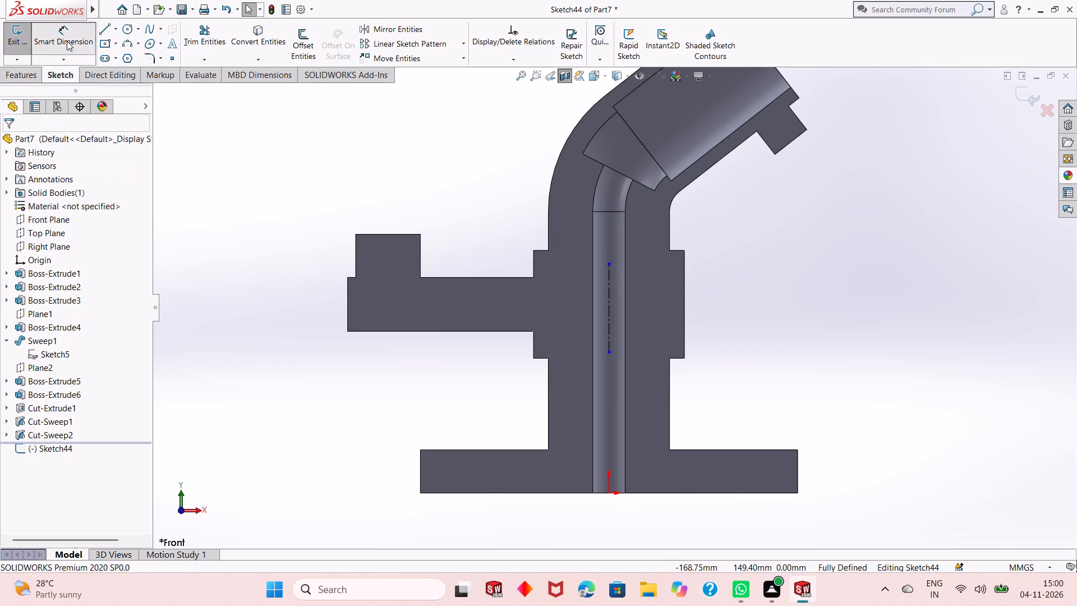
click(611, 308)
click(789, 286)
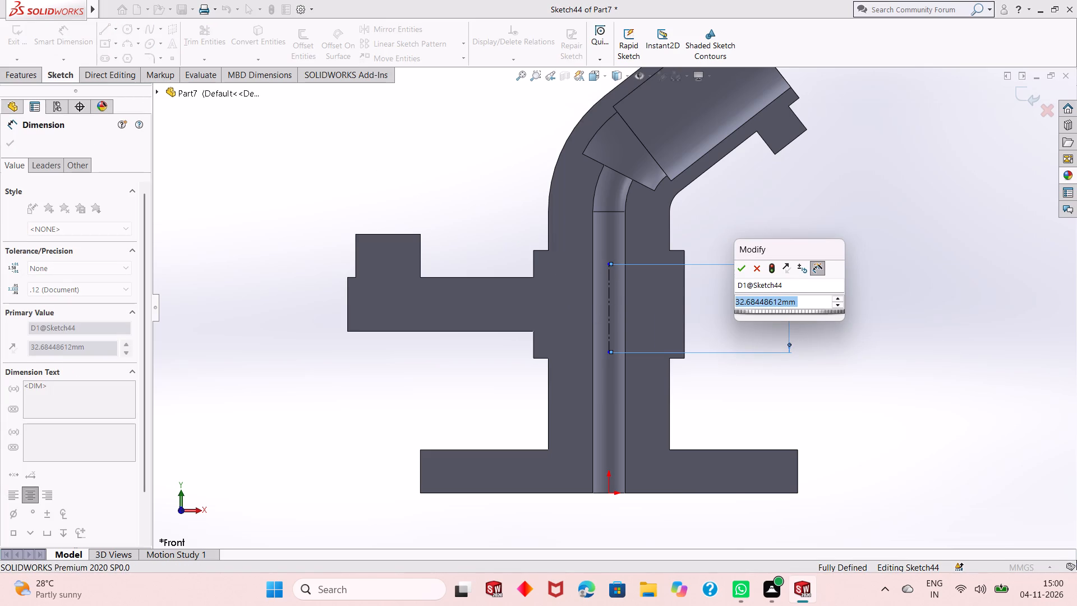
text(30)
key(Return)
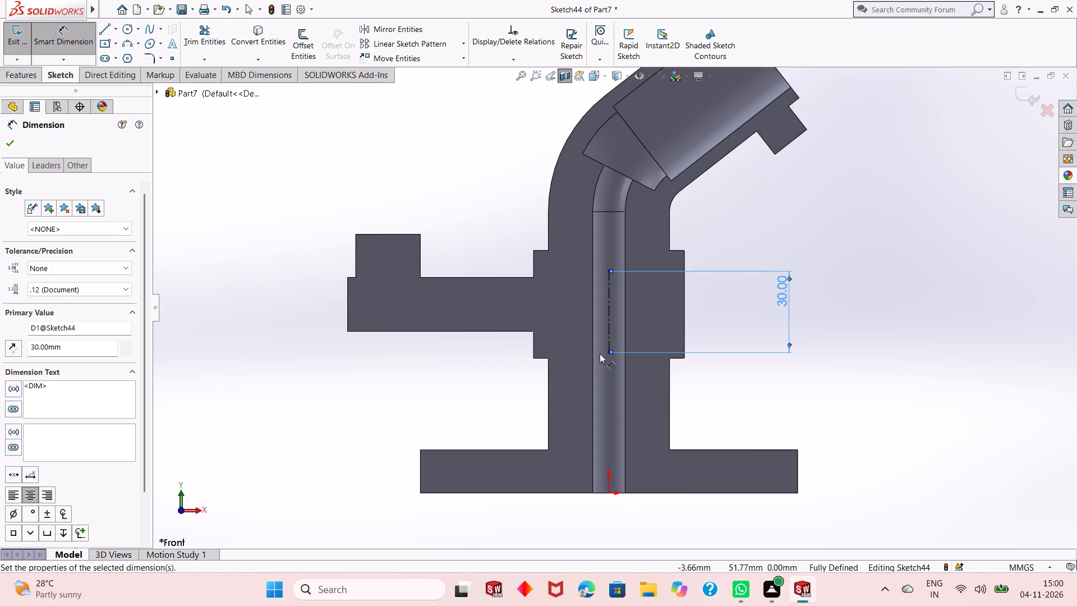
Dimension the centerline's lower endpoint 5 mm above the bottom face of the wide cylinder.
click(609, 352)
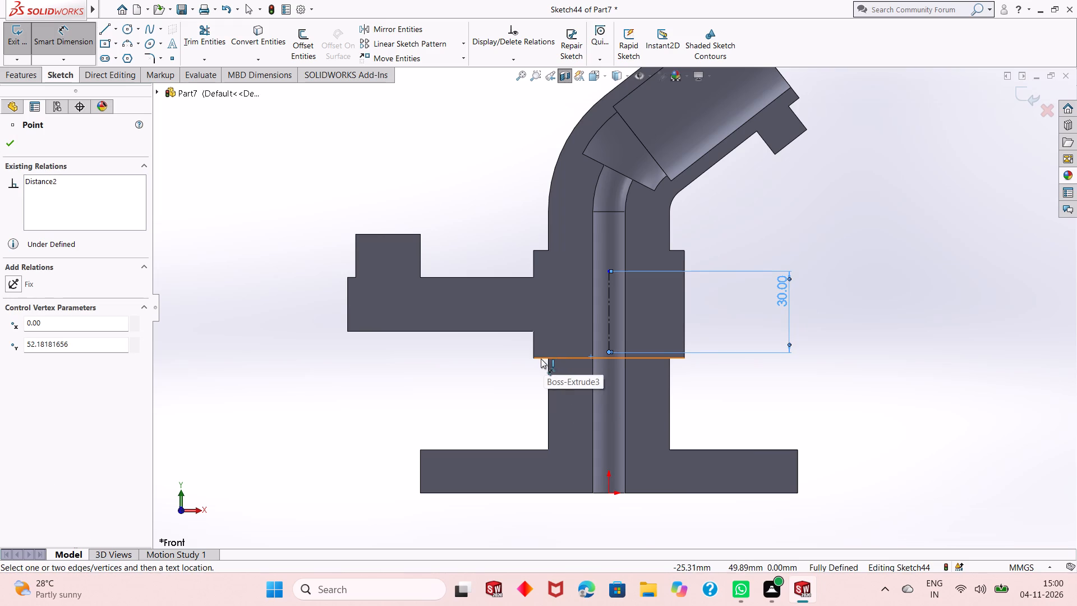
click(541, 359)
click(491, 358)
key(5)
key(Return)
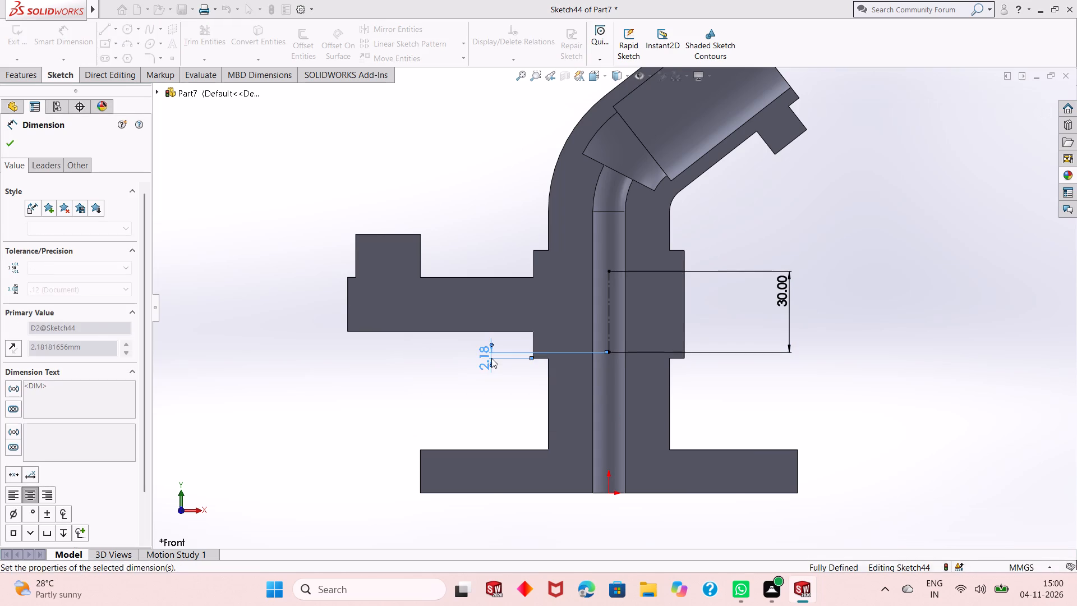
key(Escape)
key(Escape)
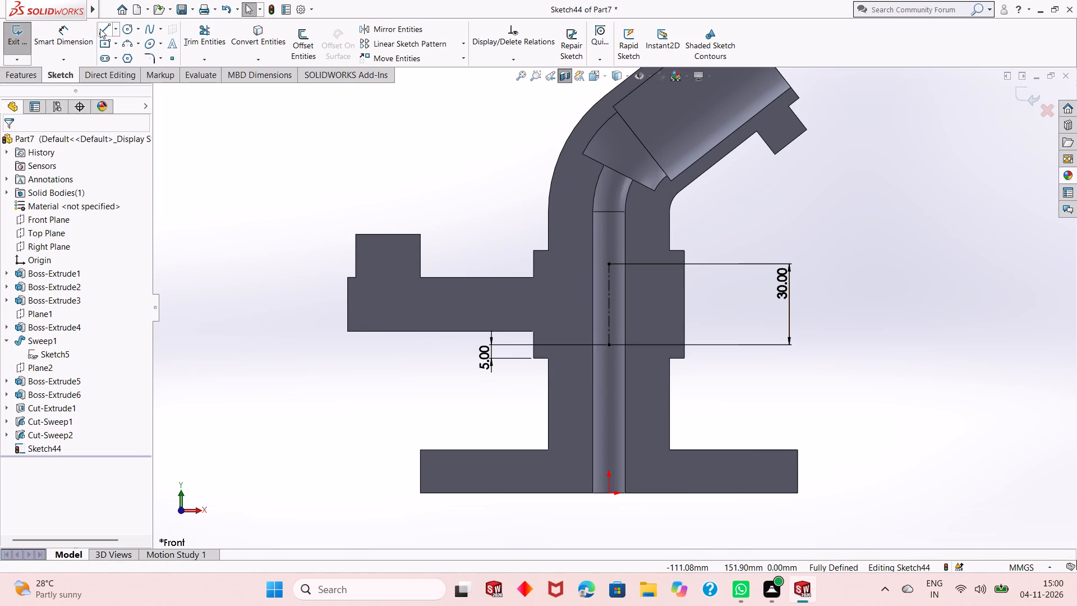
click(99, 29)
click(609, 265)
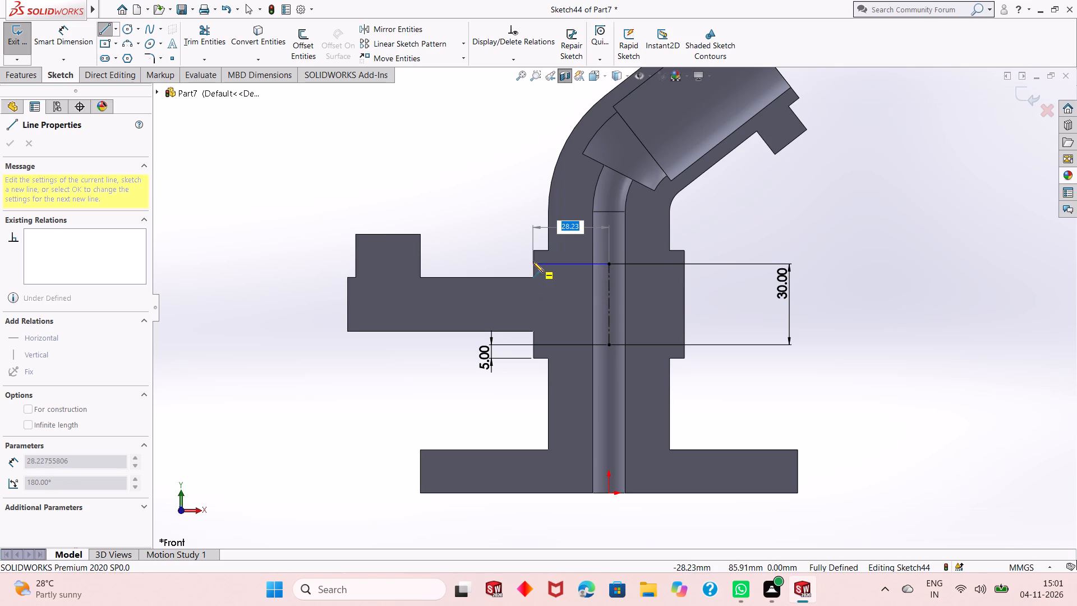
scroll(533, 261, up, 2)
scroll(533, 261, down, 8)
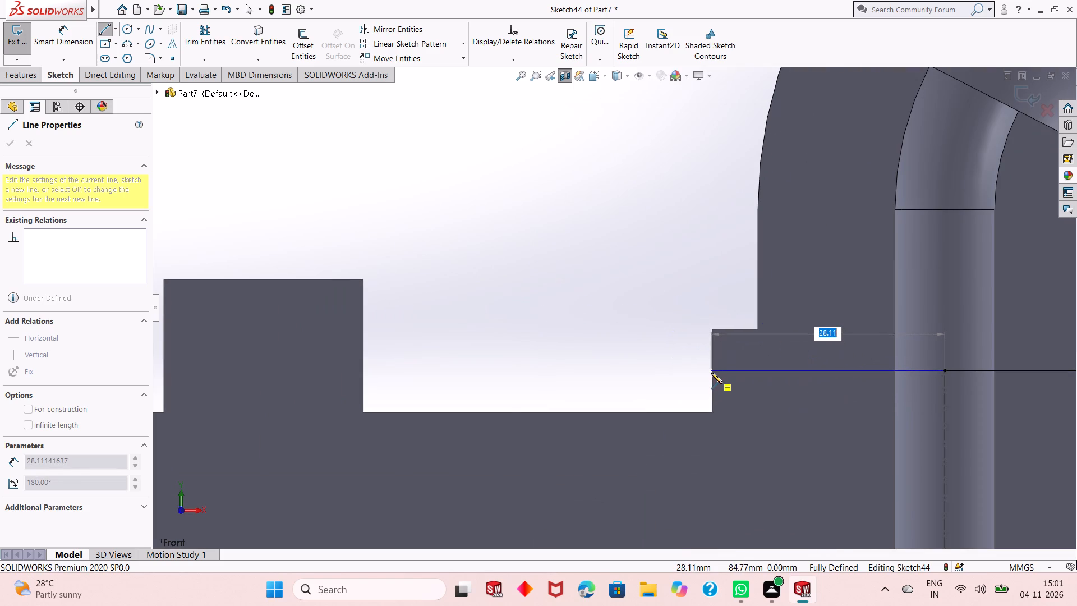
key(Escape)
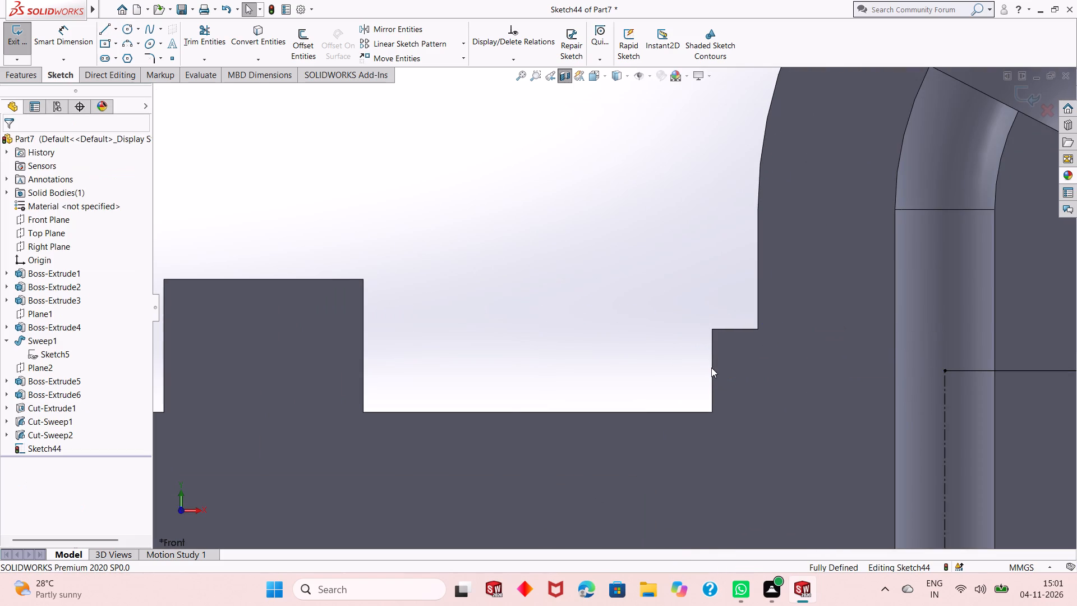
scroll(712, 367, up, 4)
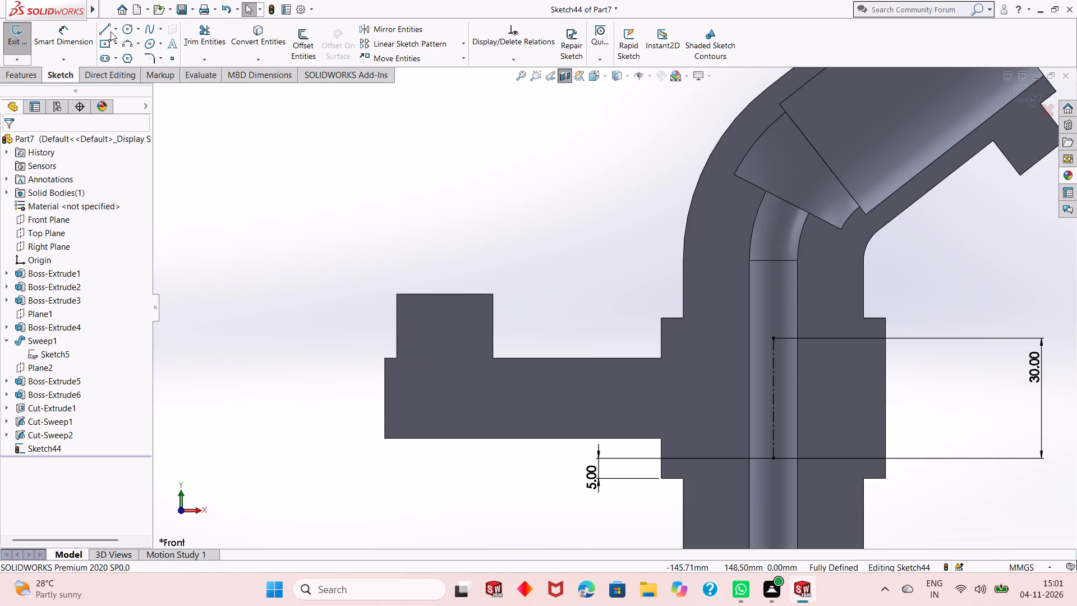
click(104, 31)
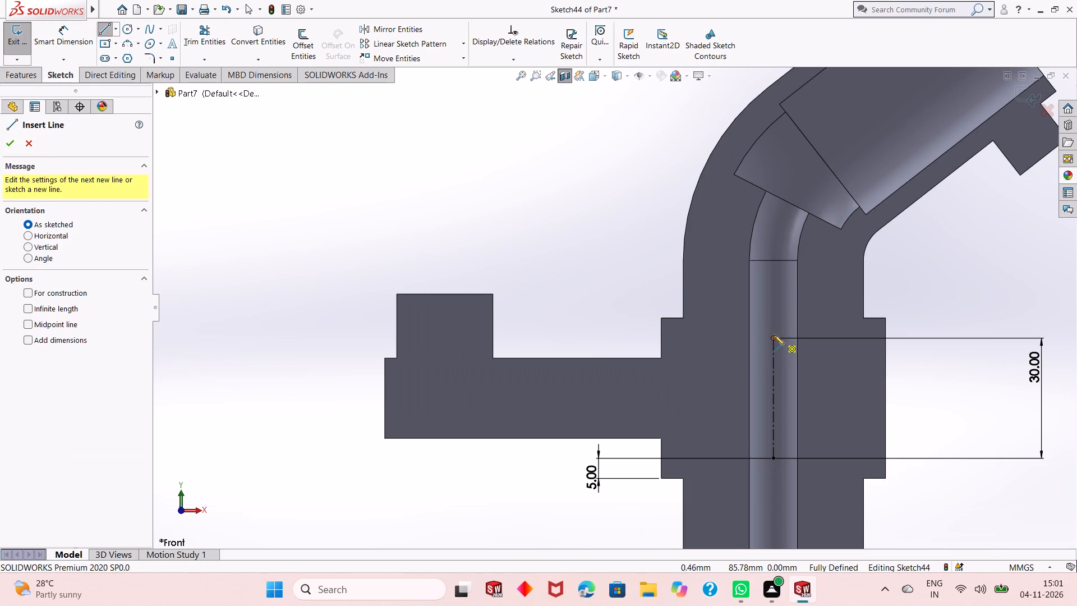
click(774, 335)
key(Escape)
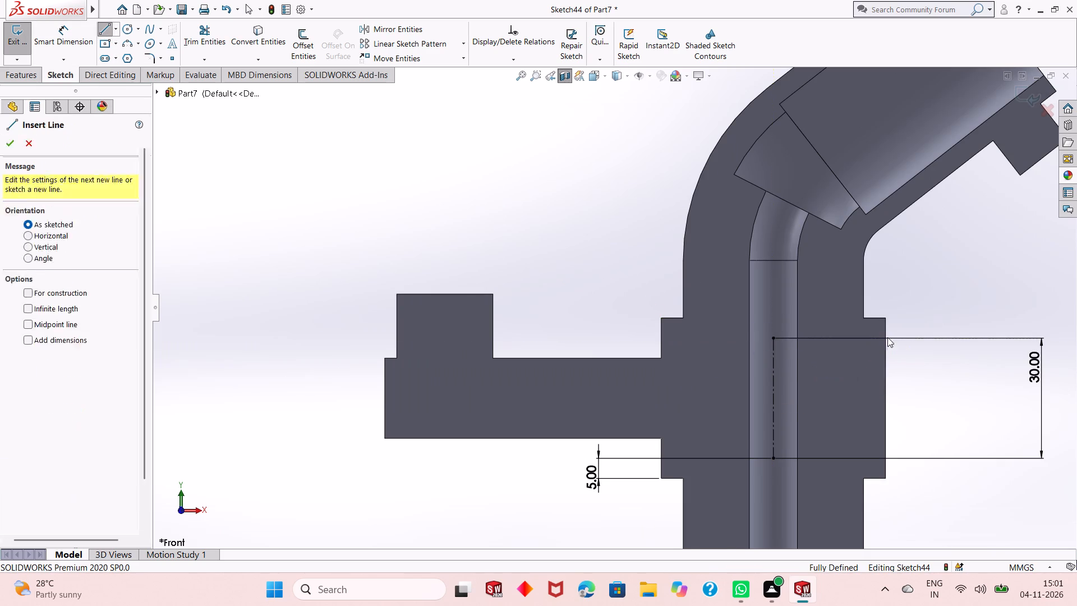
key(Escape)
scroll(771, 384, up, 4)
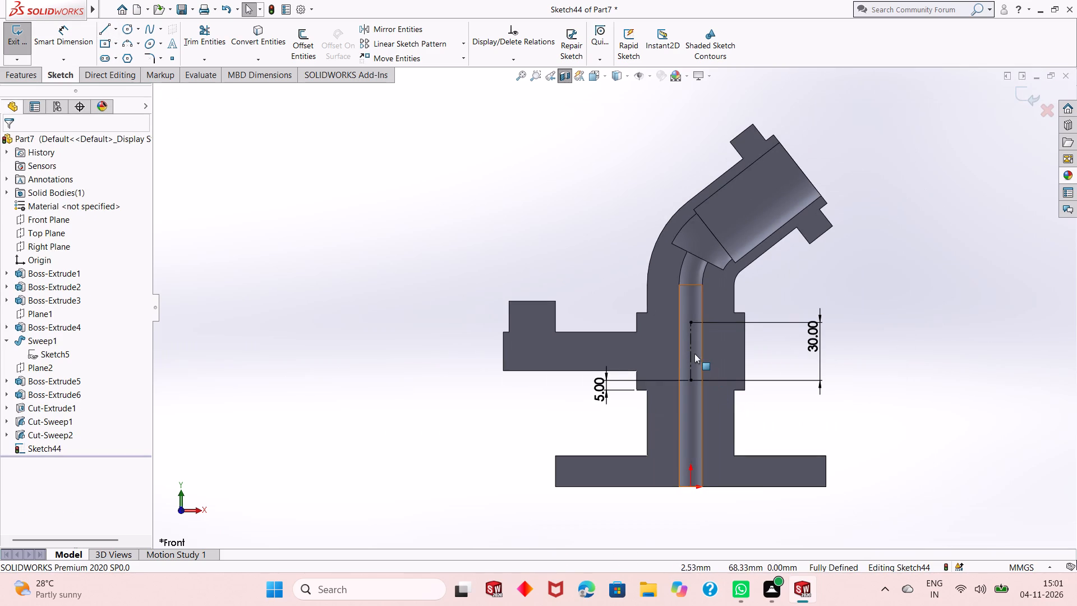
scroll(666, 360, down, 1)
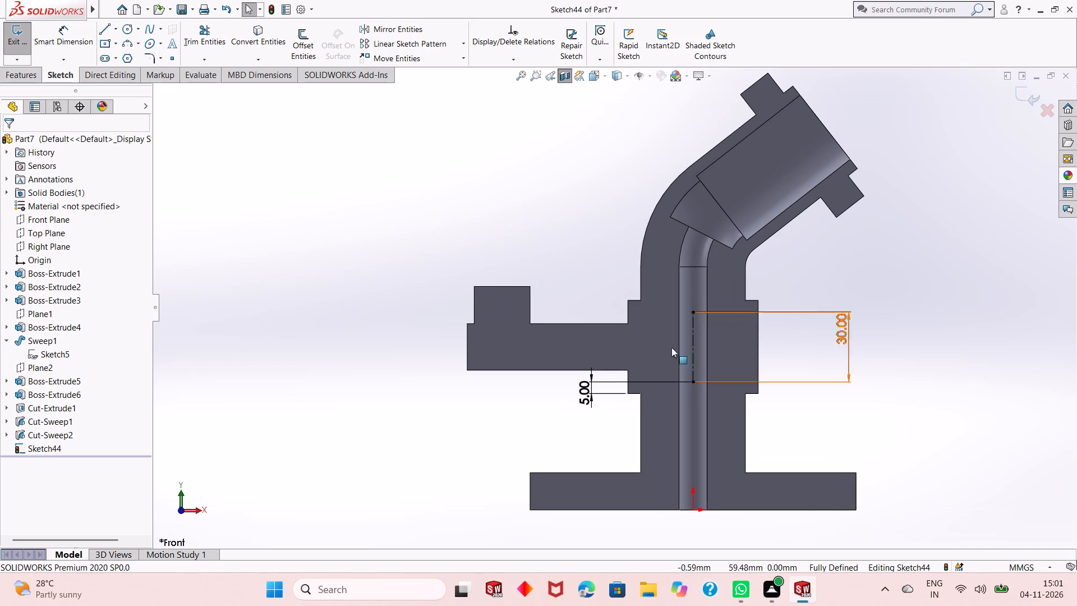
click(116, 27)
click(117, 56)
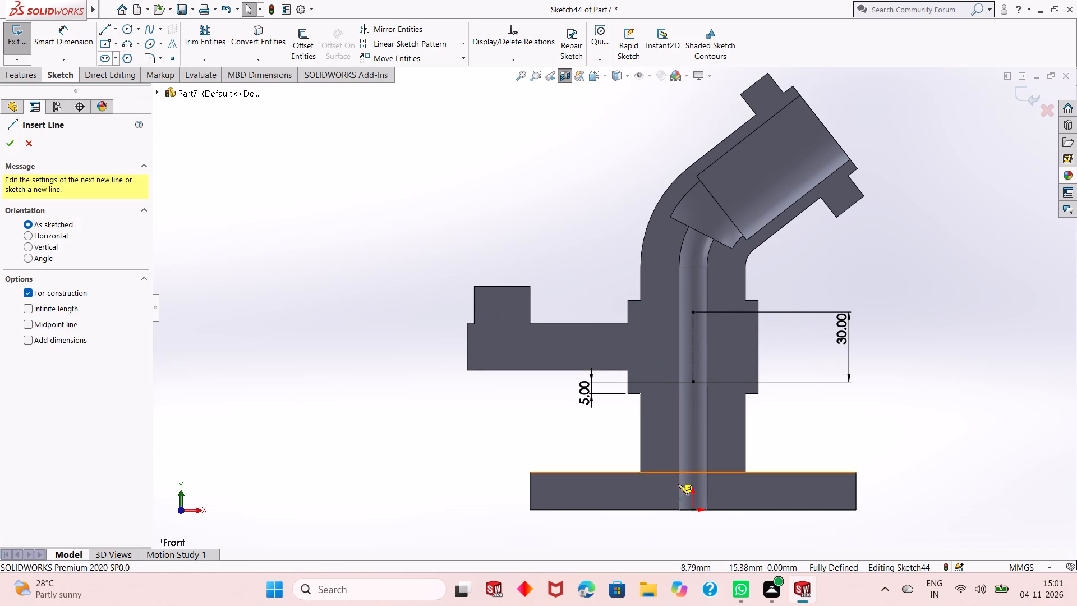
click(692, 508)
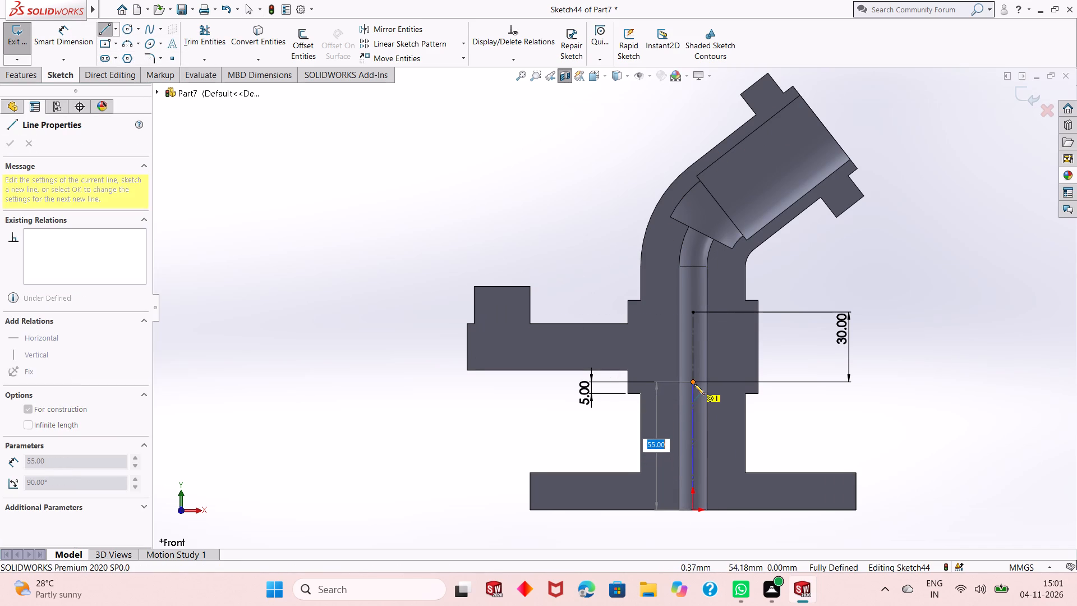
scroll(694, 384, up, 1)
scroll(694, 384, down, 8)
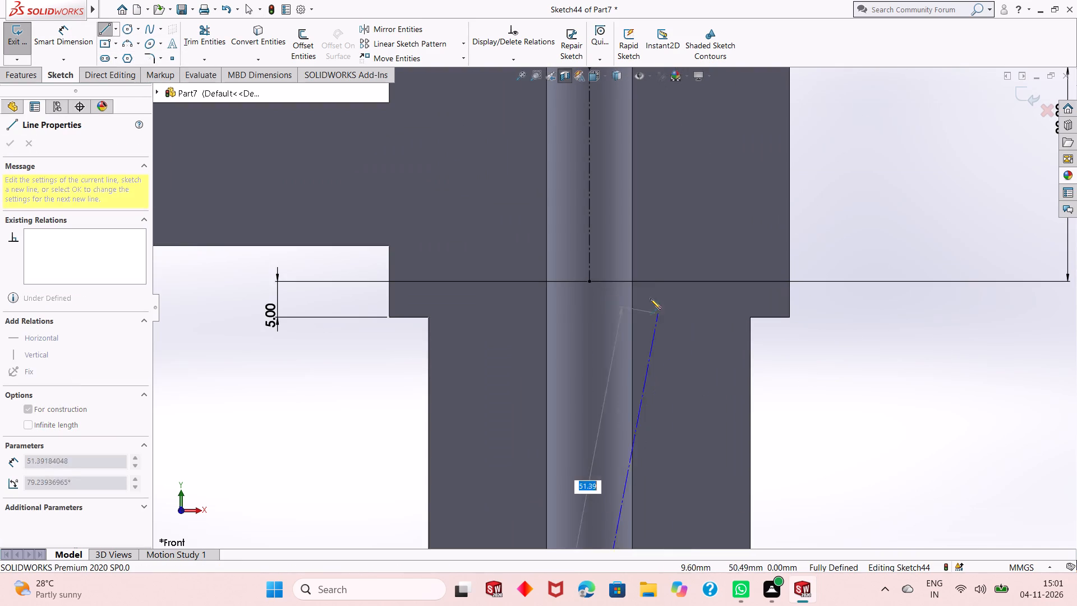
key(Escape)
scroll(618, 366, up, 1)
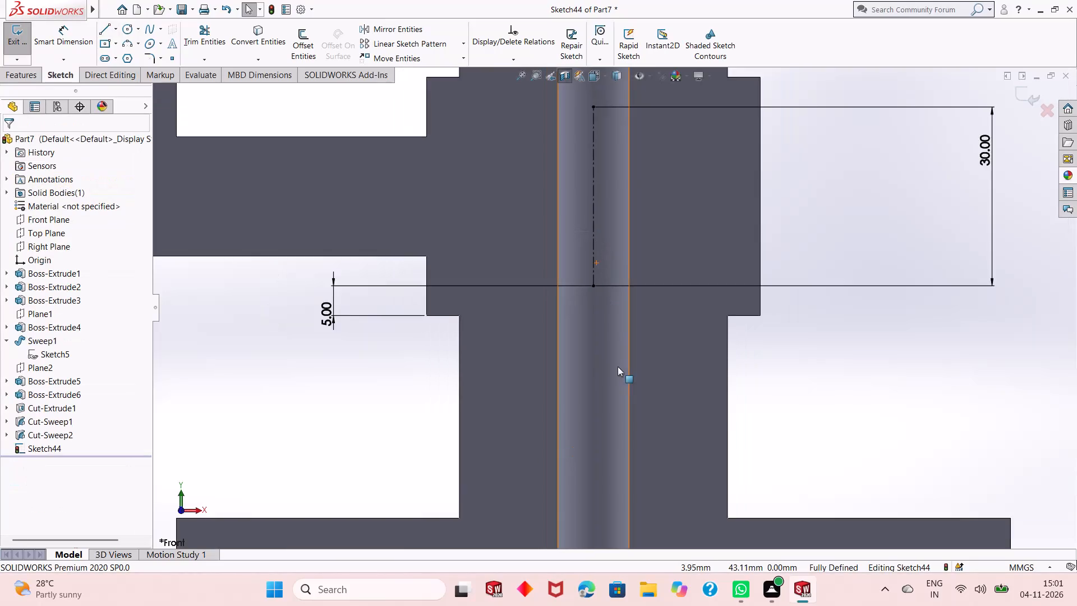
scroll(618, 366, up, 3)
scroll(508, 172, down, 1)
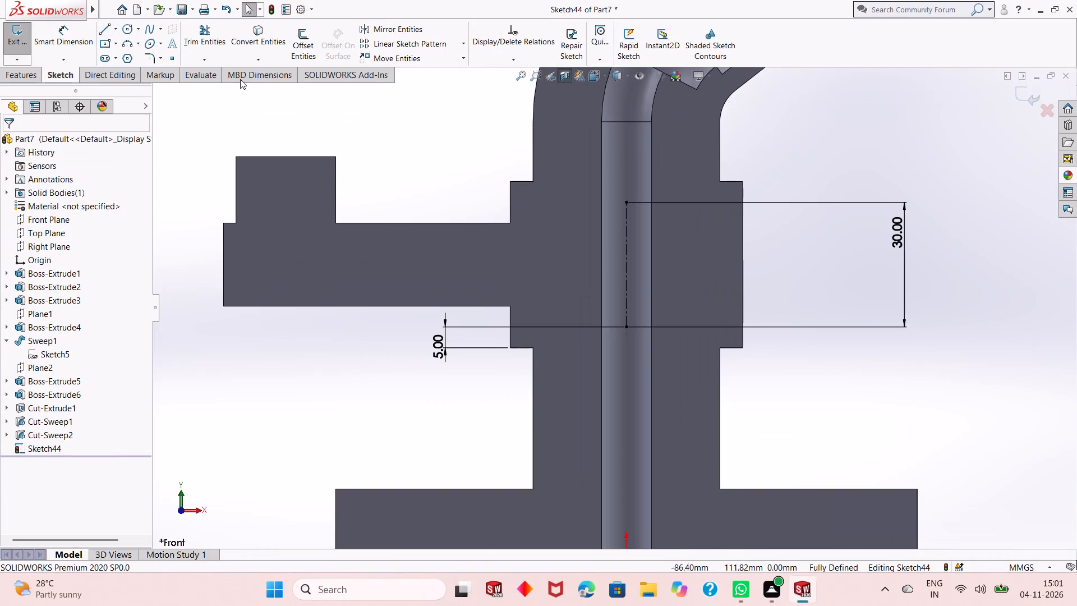
Sketch a profile from the centerline's upper endpoint: 25 mm horizontal toward the side arm, 30 mm down, and back to its lower endpoint.
click(98, 26)
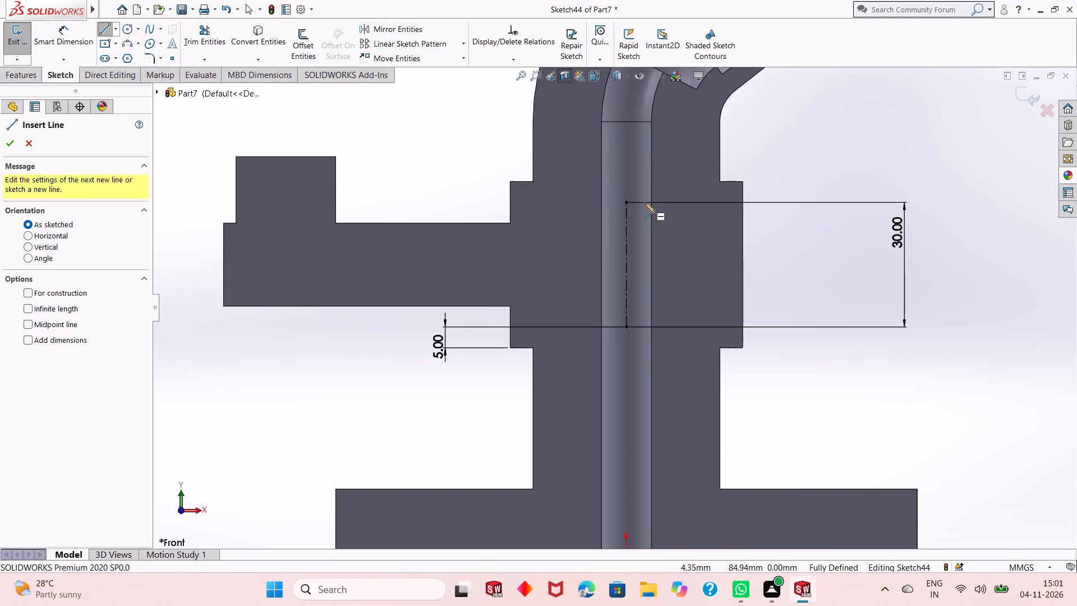
click(627, 203)
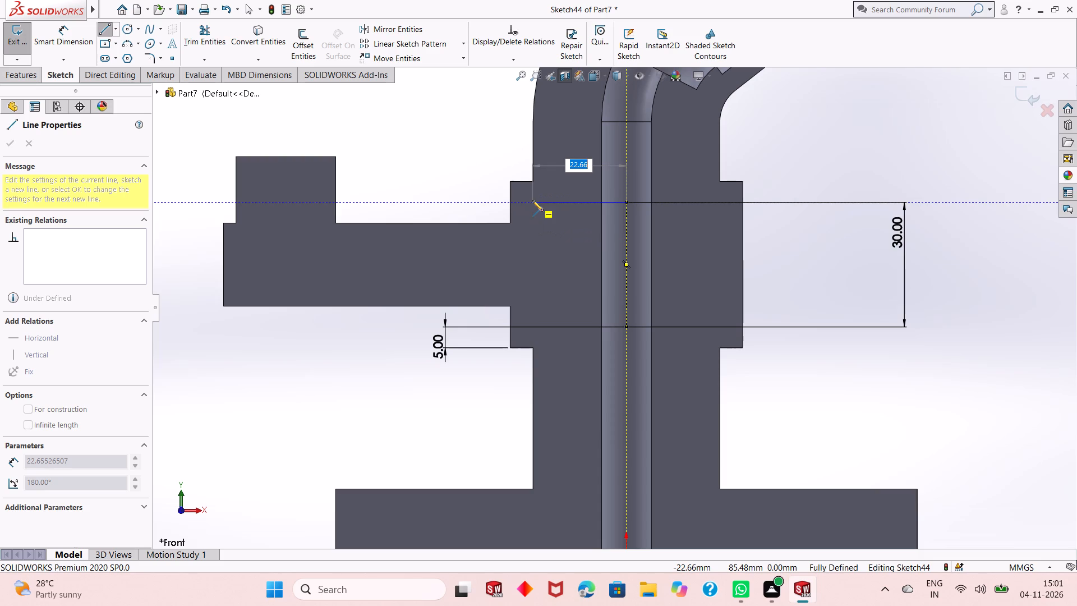
text(25)
key(Return)
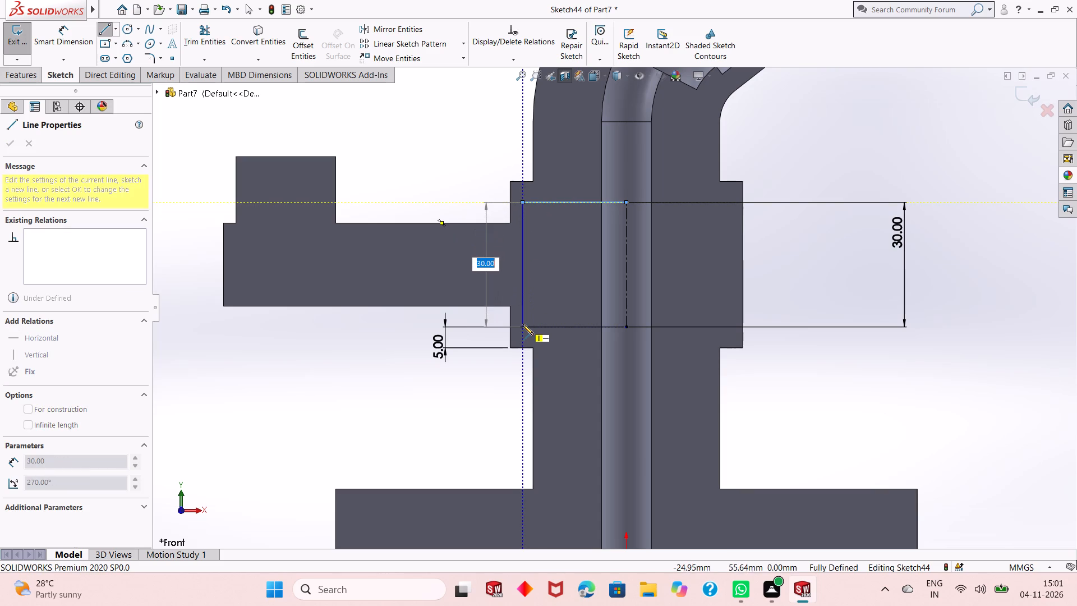
text(30)
key(Return)
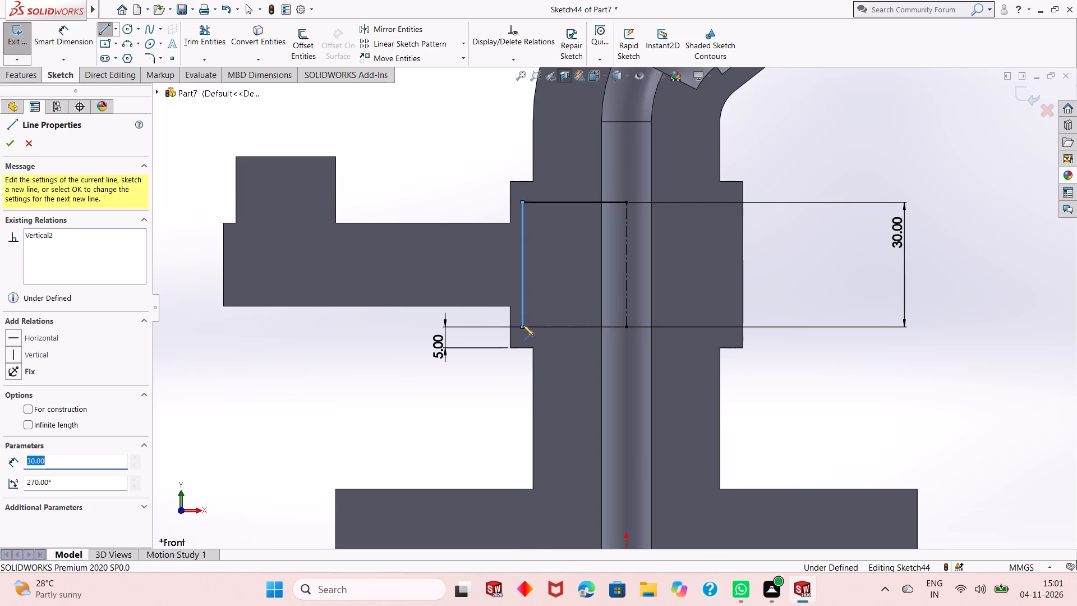
click(627, 327)
key(Escape)
key(Escape)
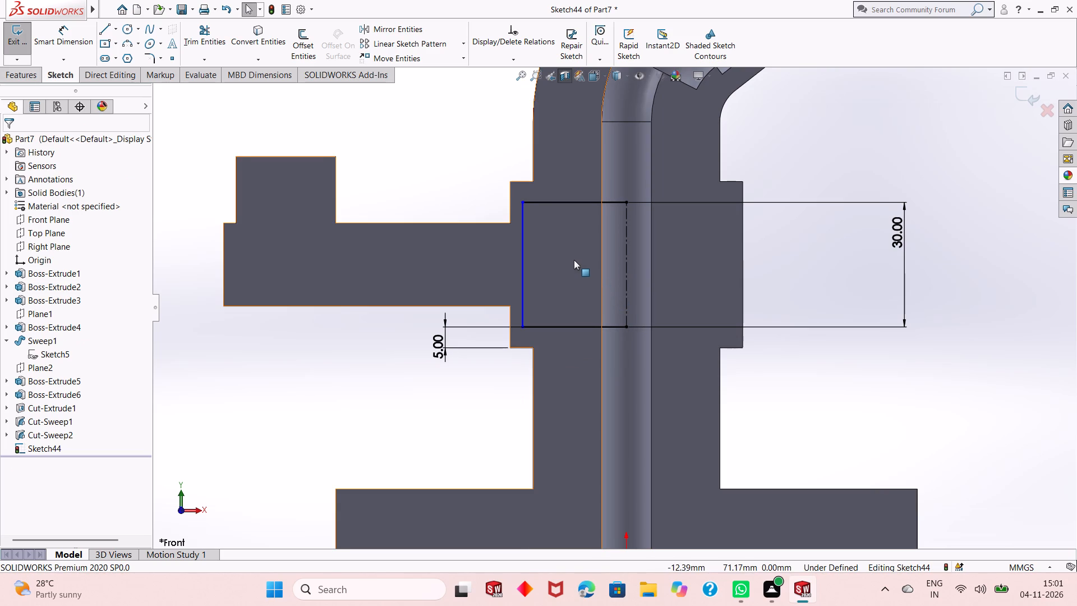
Dimension the profile's upper horizontal line at 25 mm.
click(61, 44)
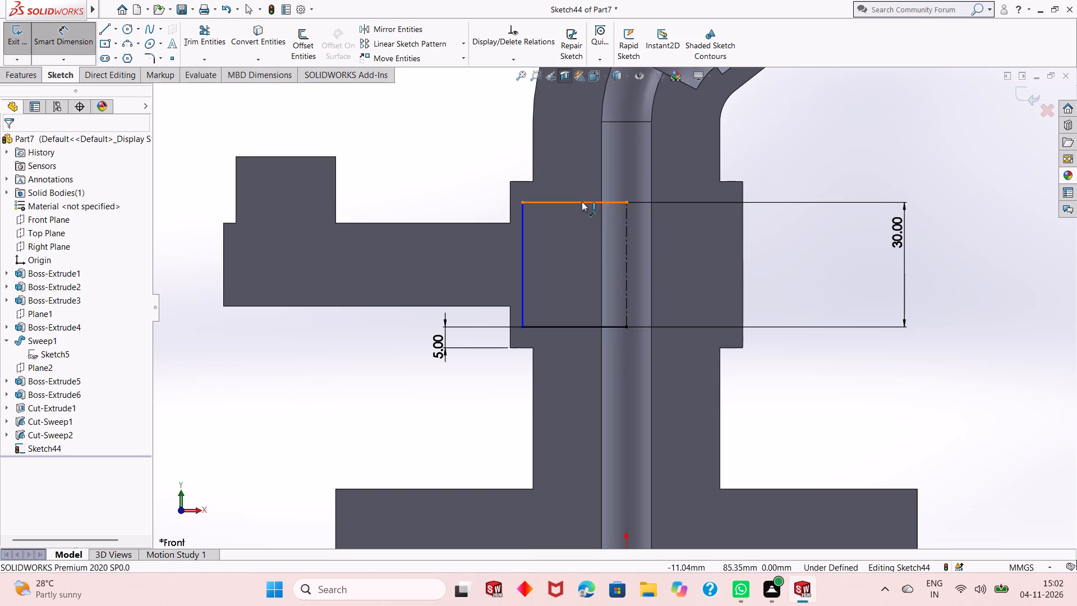
click(582, 201)
click(580, 196)
click(534, 175)
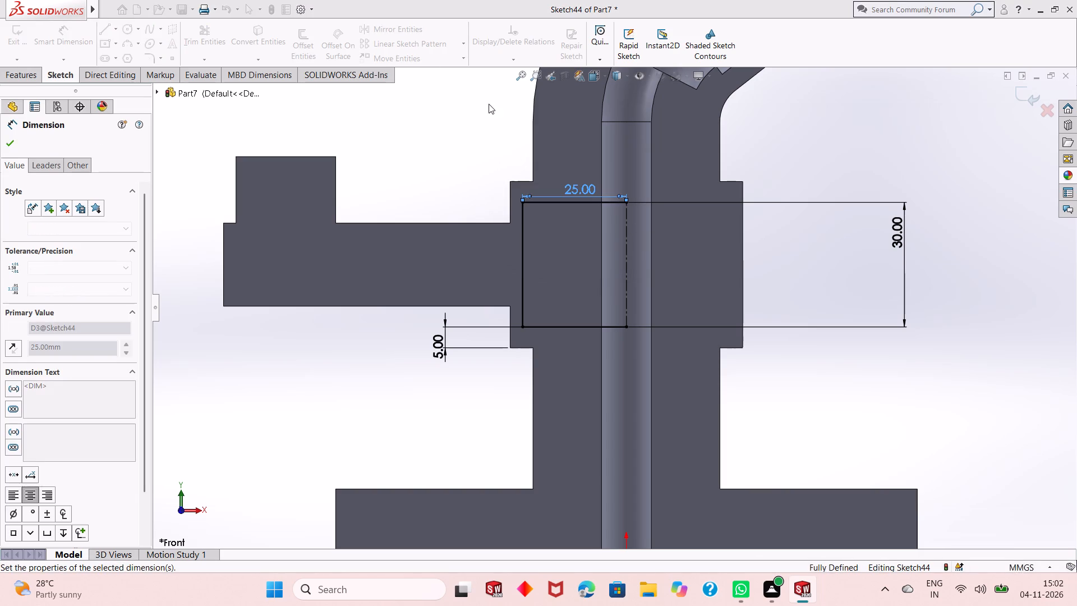
Make a 360° revolved cut of the profile about the vertical centerline, letting the sketch be closed automatically.
click(31, 79)
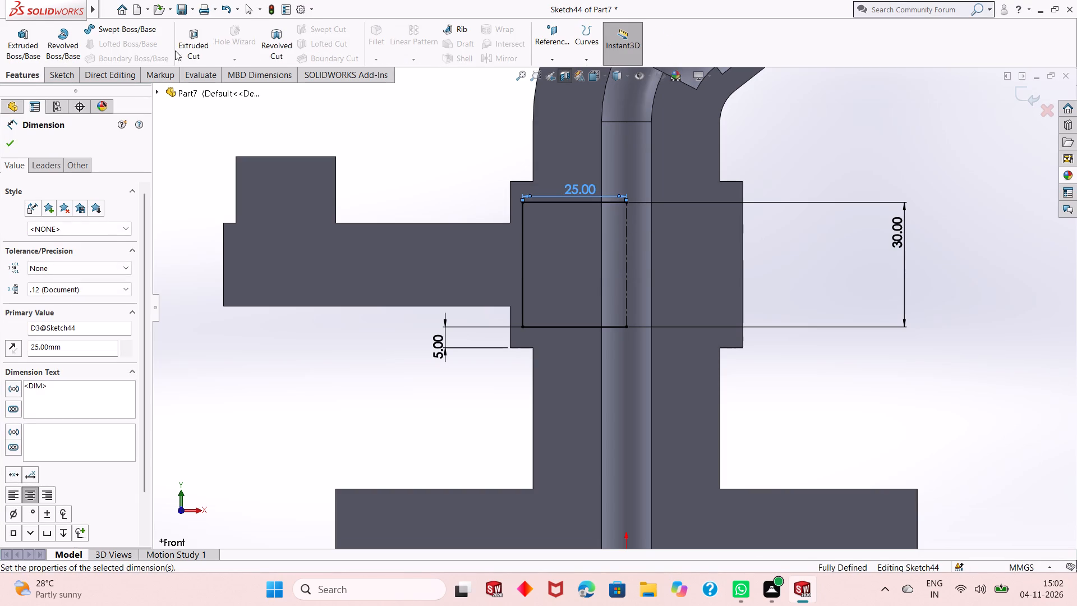
click(286, 44)
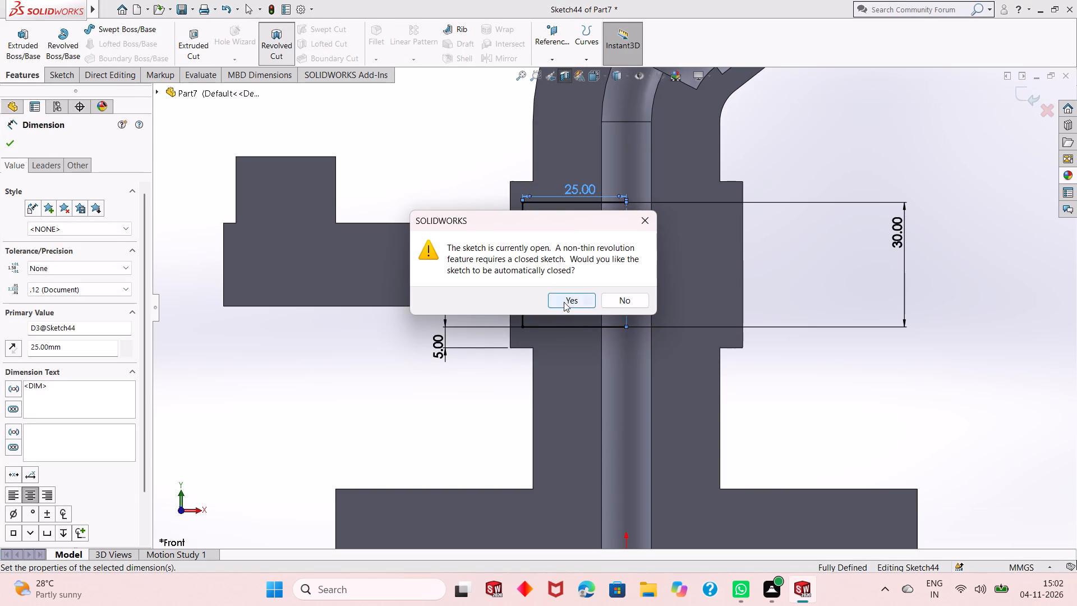
click(565, 302)
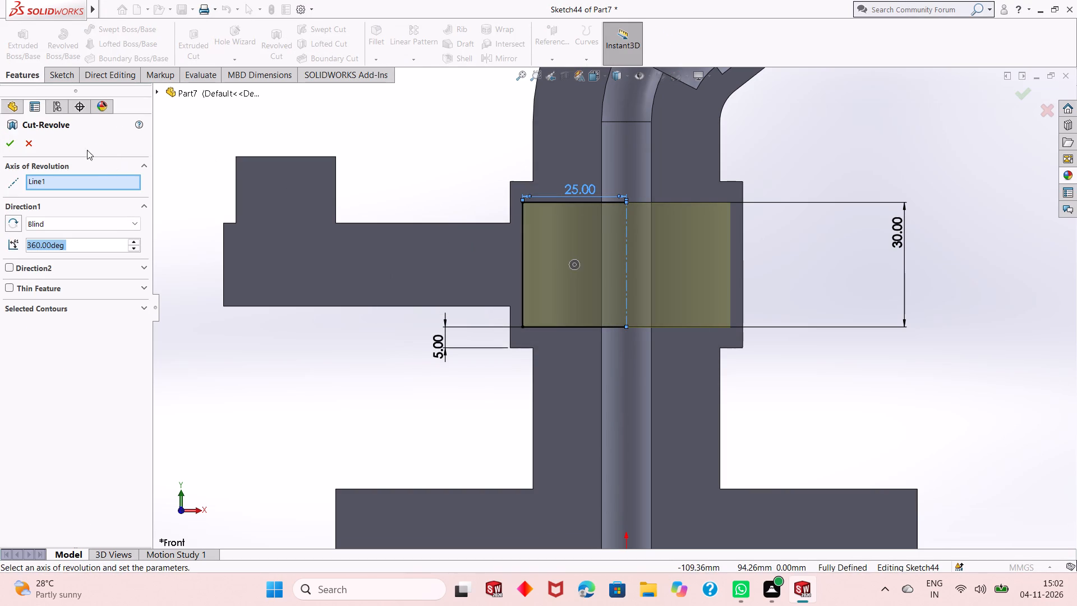
click(6, 143)
key(grave)
key(Escape)
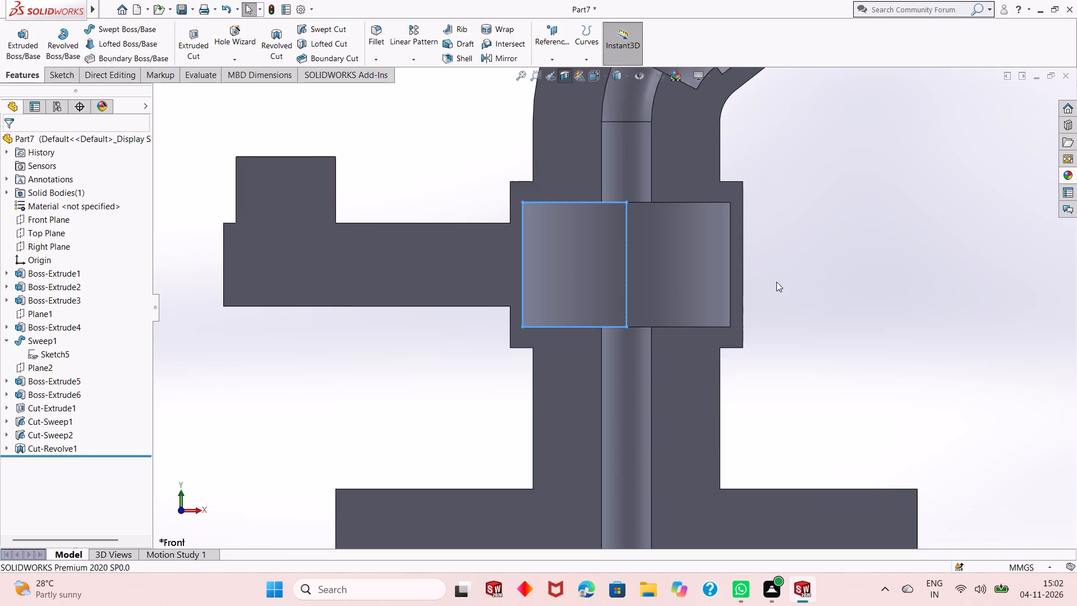
key(Escape)
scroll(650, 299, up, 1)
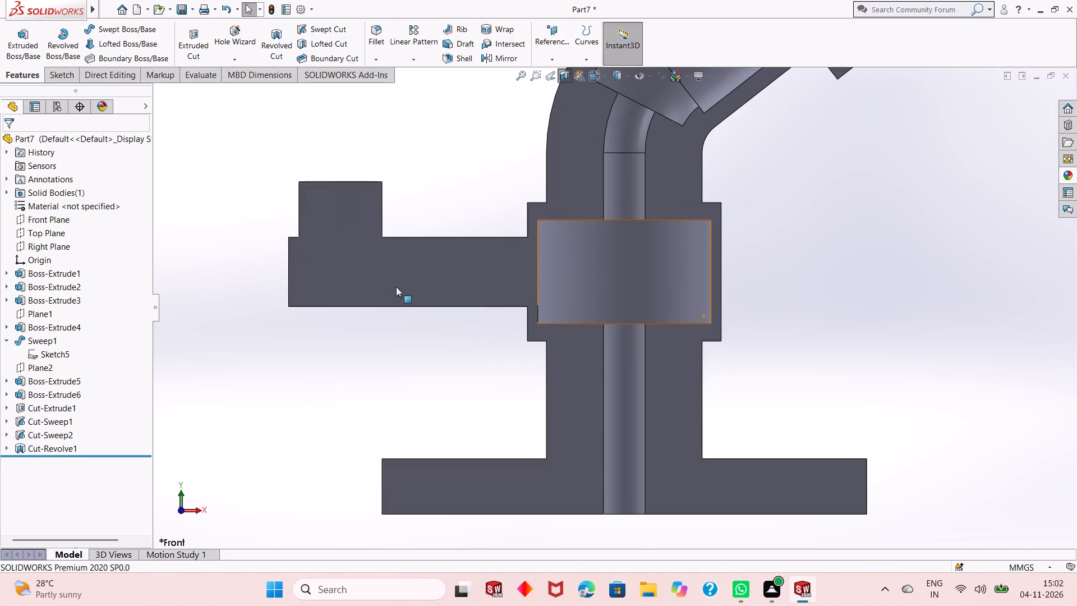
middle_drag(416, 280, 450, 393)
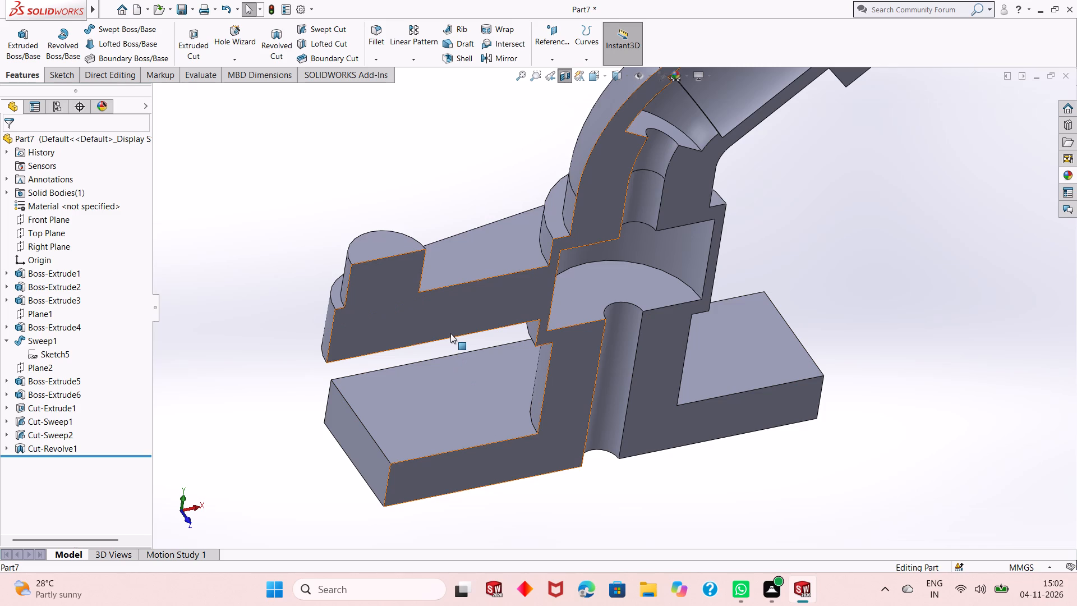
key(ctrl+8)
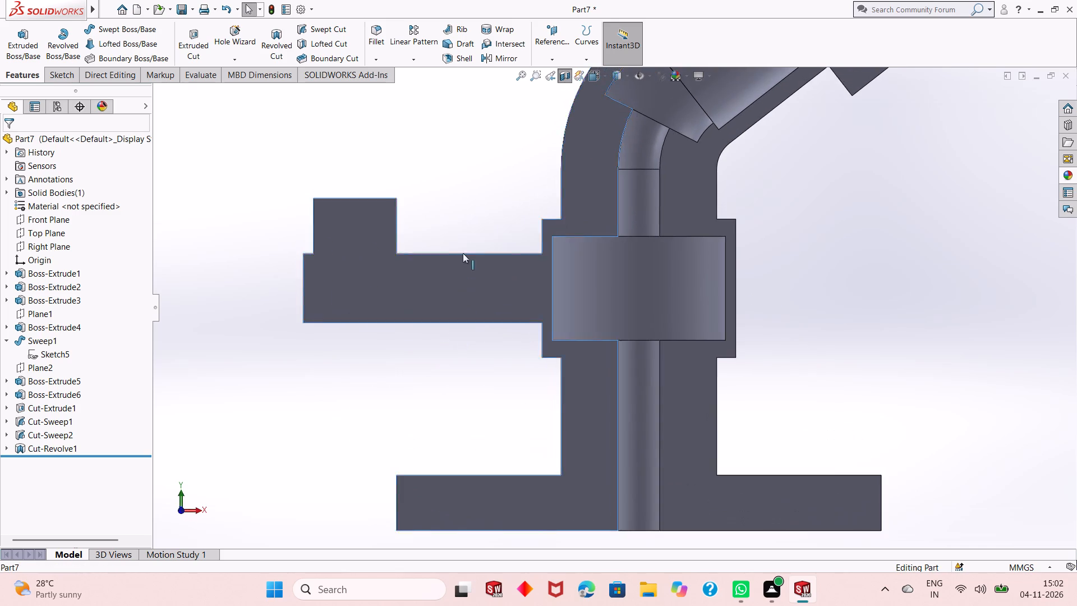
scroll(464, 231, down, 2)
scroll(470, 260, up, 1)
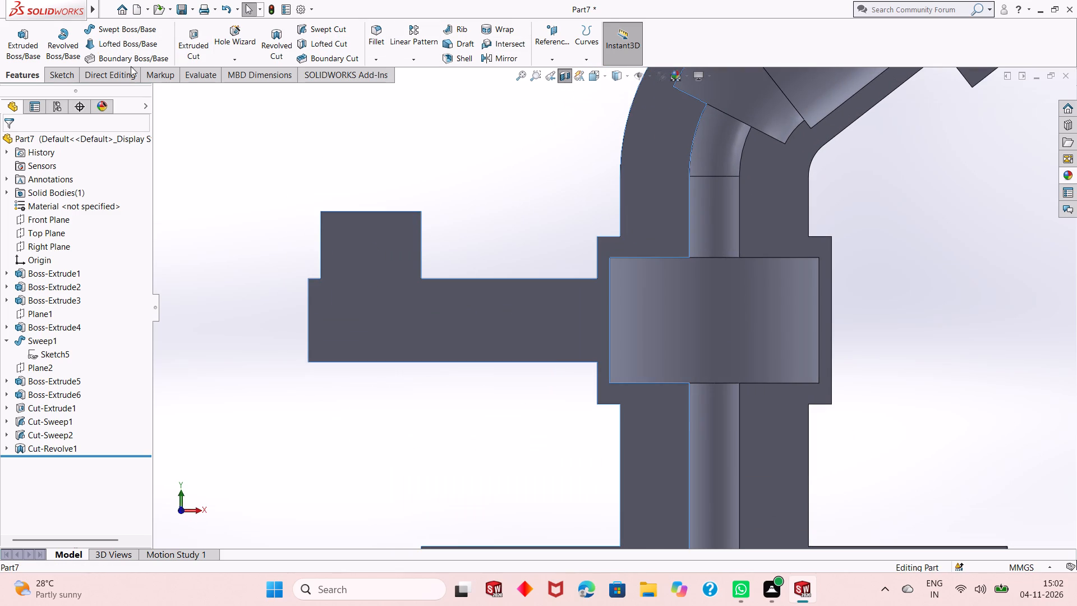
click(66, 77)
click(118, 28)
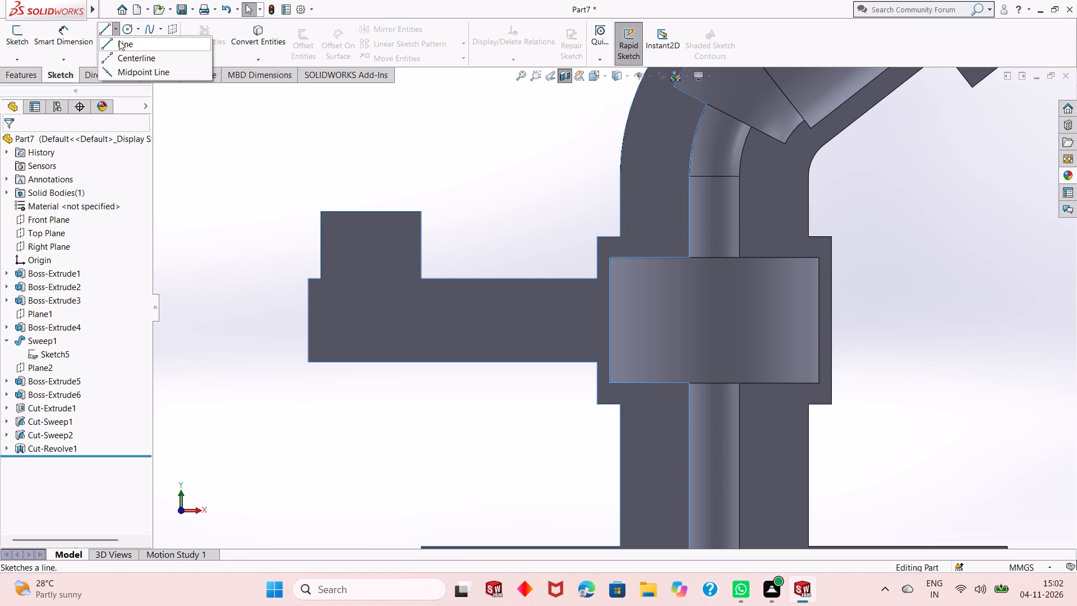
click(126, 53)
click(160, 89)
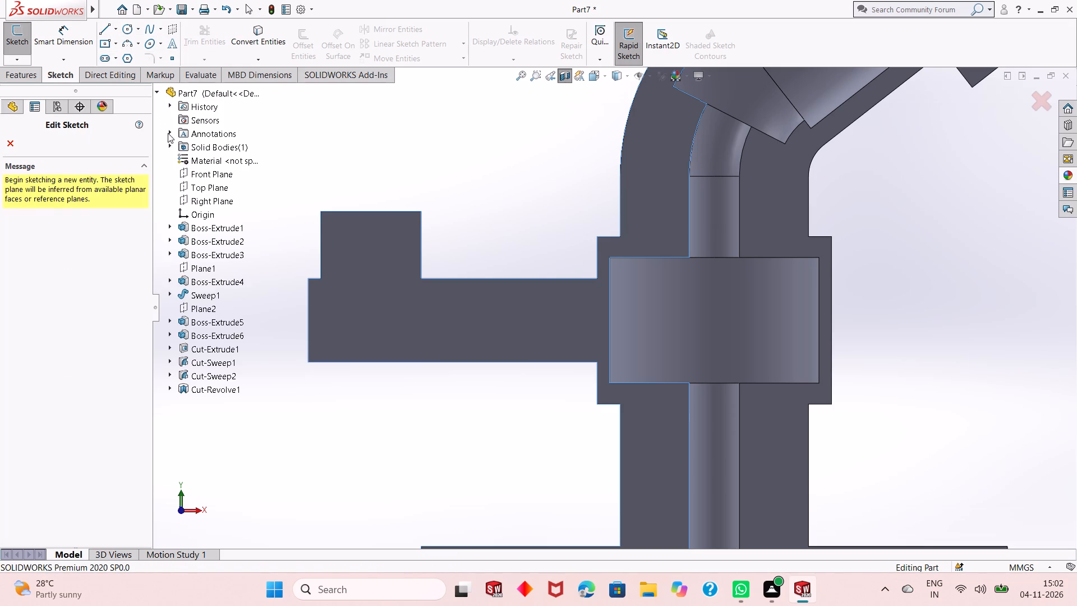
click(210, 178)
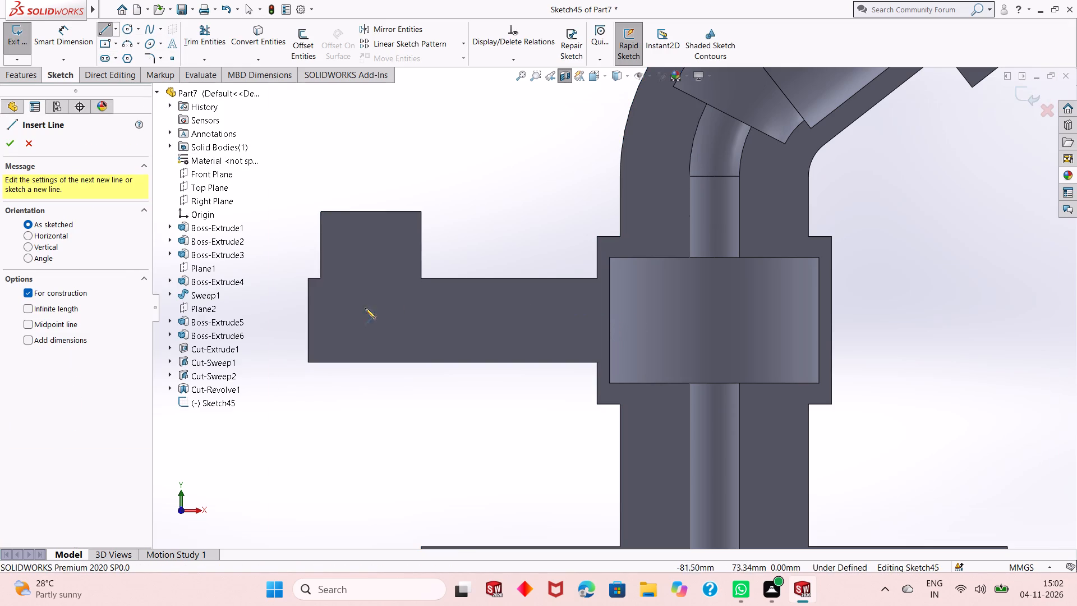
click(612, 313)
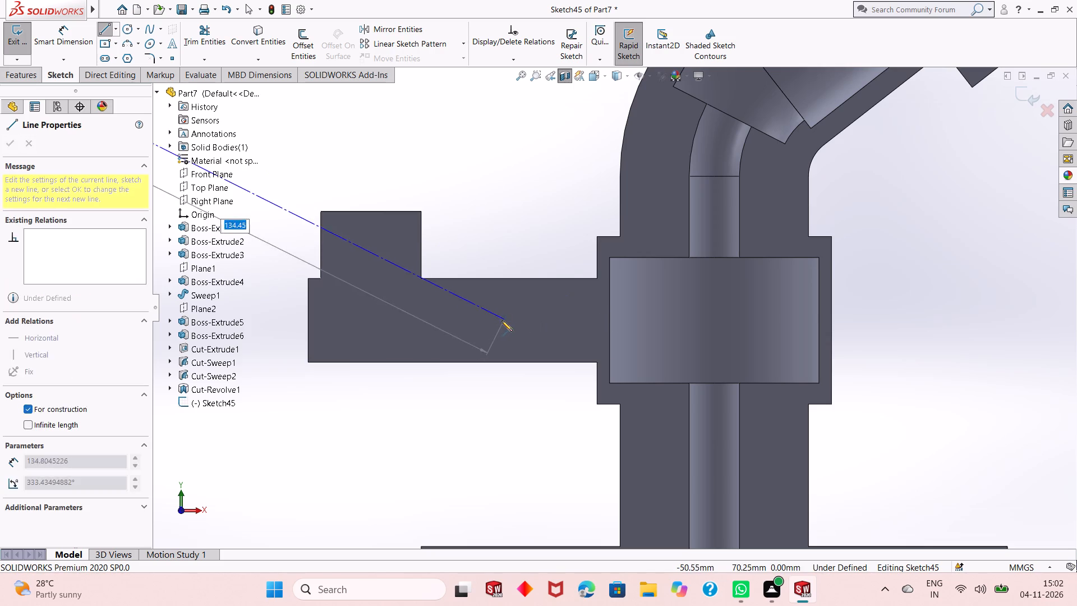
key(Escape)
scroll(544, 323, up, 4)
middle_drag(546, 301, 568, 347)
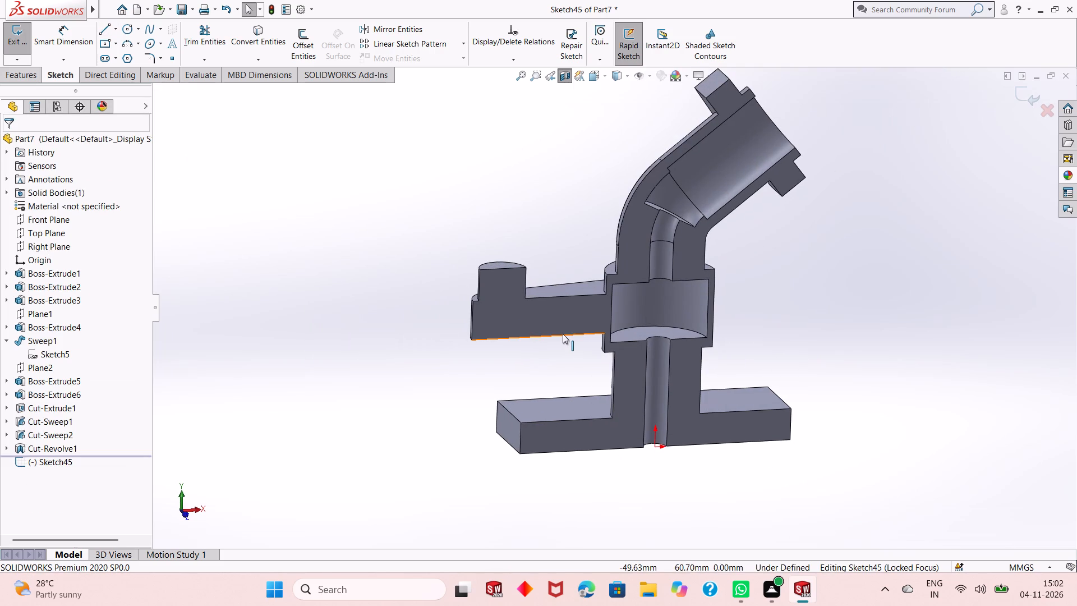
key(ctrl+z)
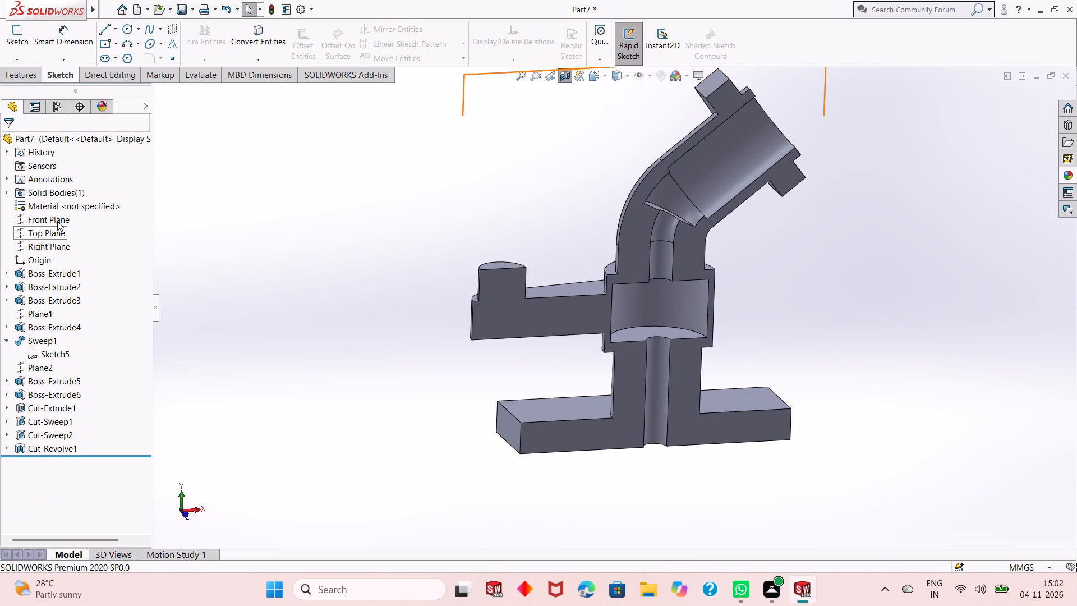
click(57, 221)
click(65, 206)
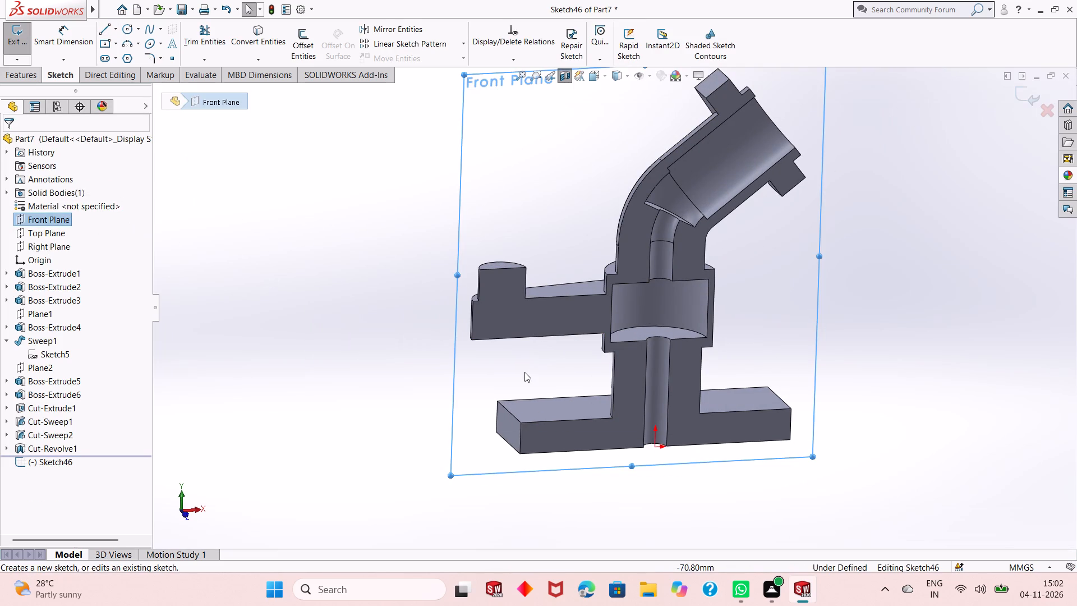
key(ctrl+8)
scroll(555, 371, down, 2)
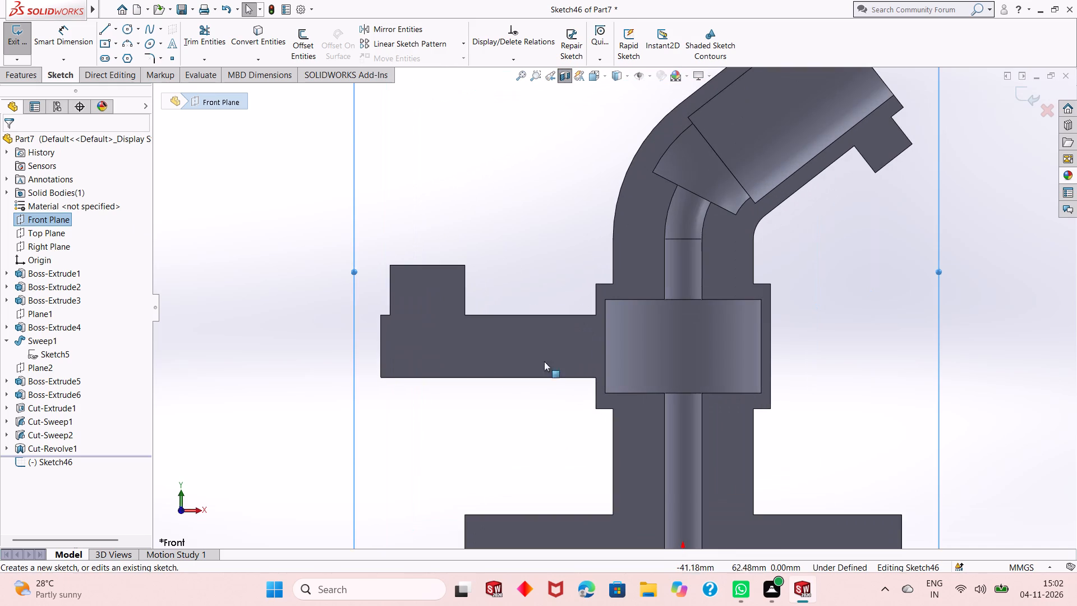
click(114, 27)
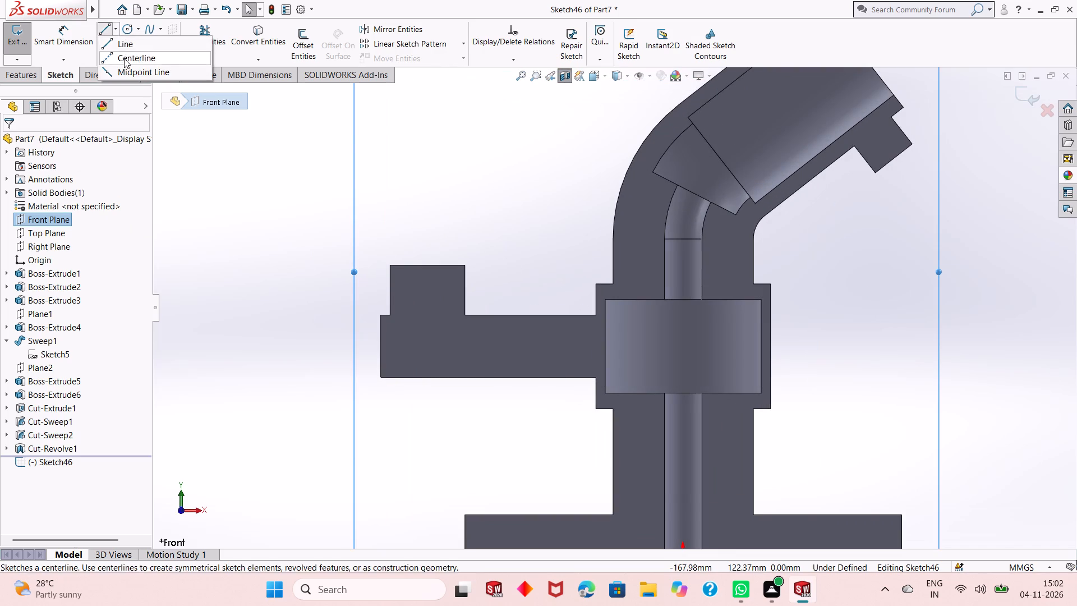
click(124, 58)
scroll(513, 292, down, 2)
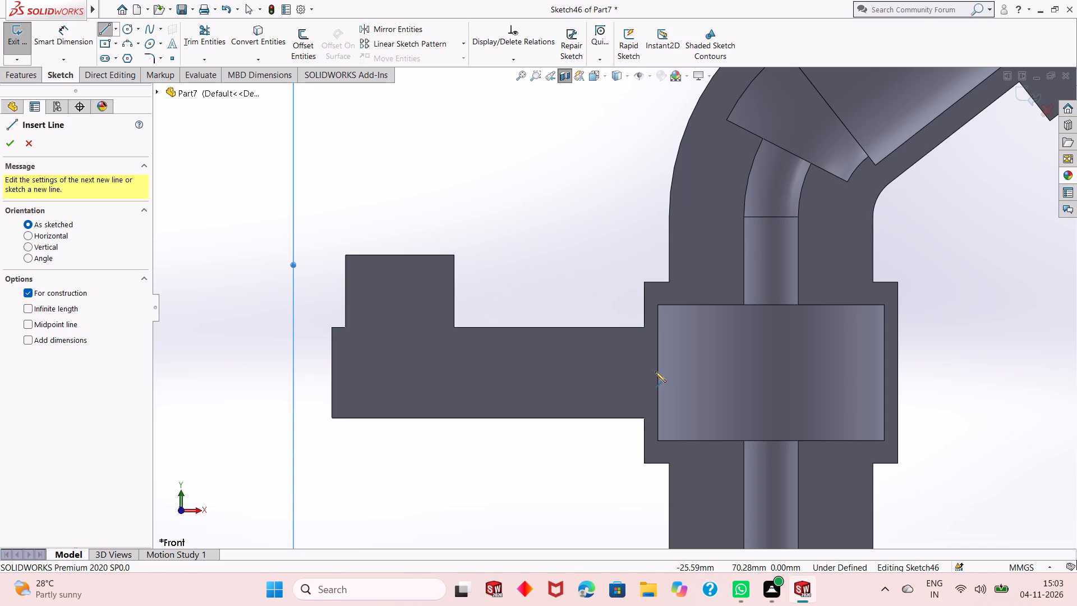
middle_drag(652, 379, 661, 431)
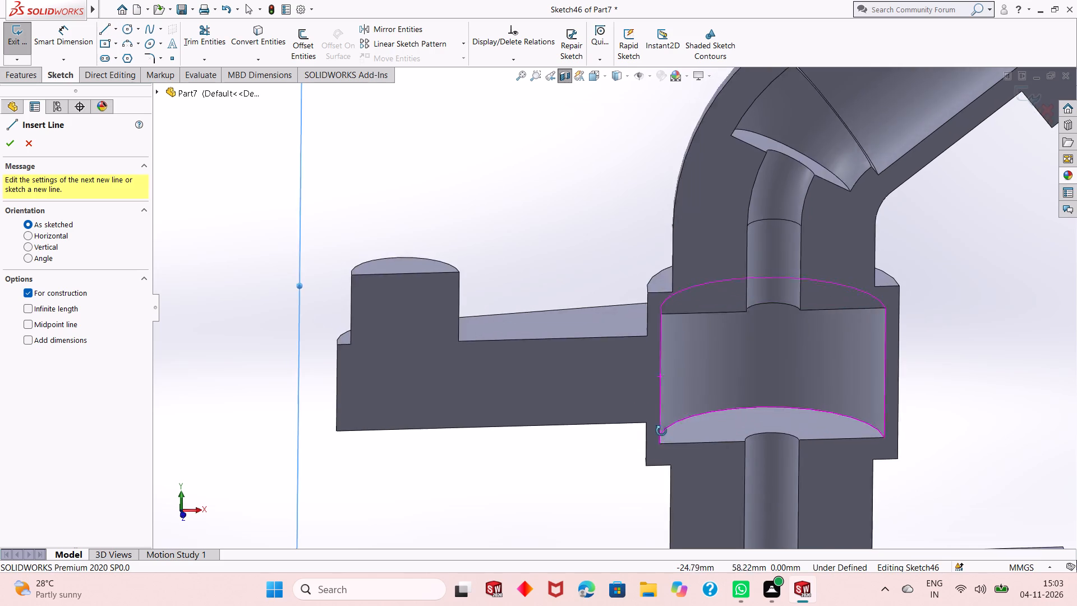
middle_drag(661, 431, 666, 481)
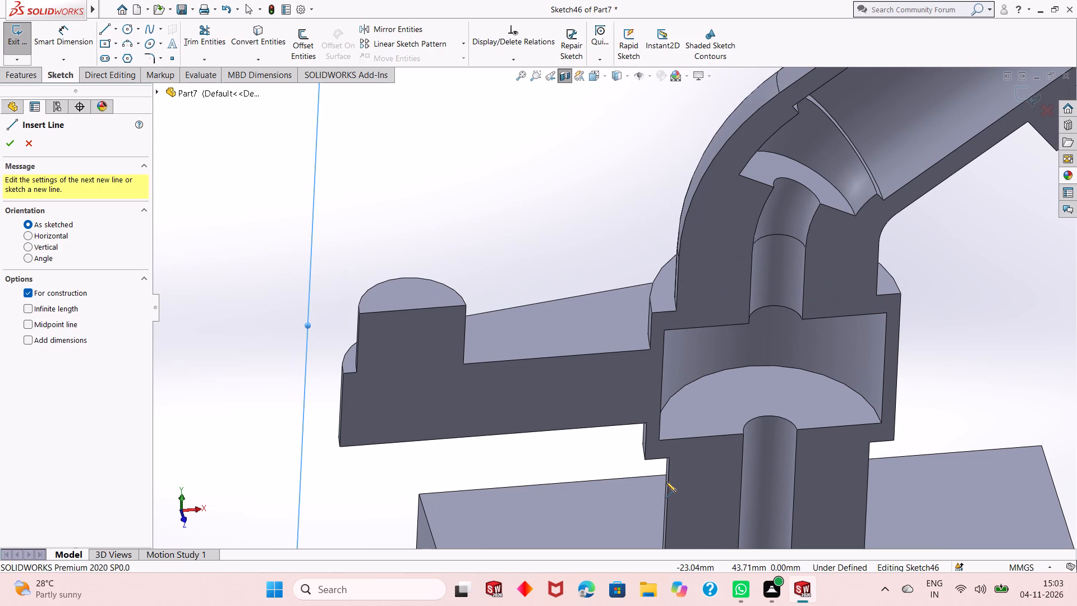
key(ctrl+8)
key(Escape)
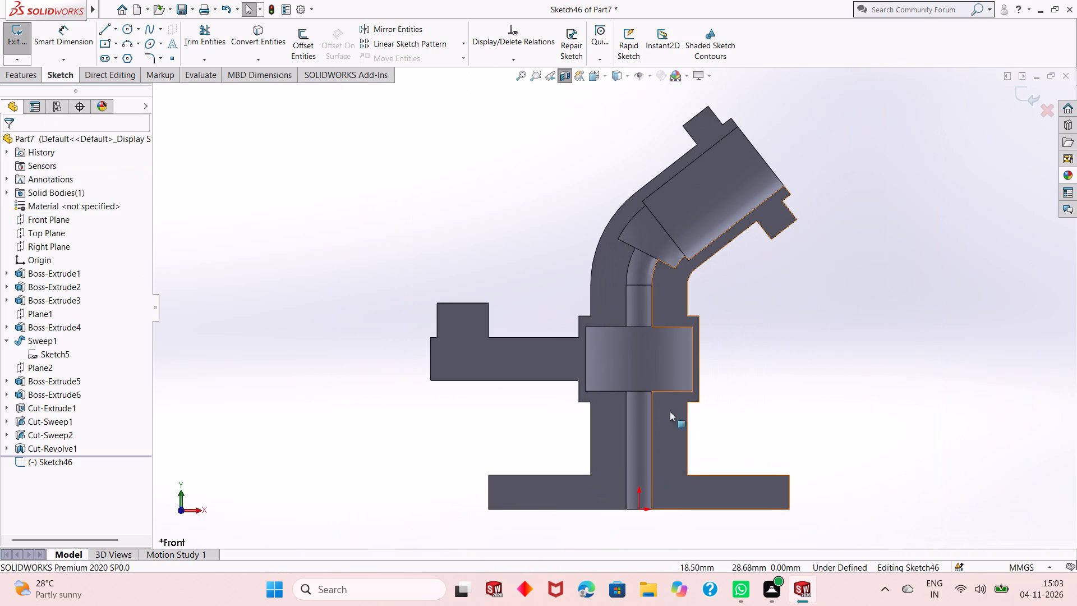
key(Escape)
Turn off the section view and view the whole part at an angle from above.
scroll(596, 329, up, 2)
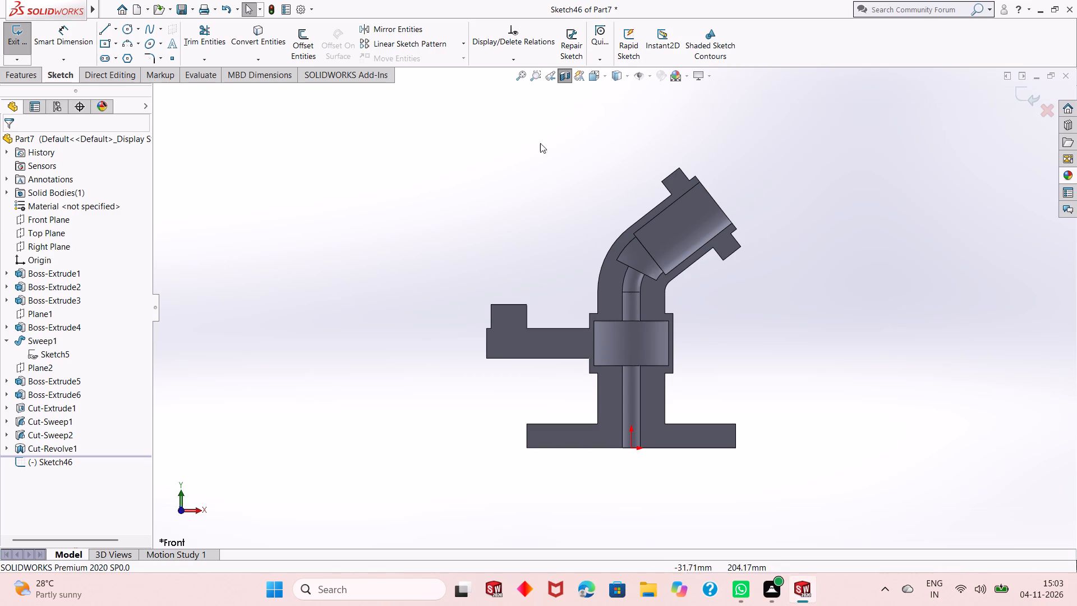
click(565, 74)
middle_drag(715, 204, 734, 324)
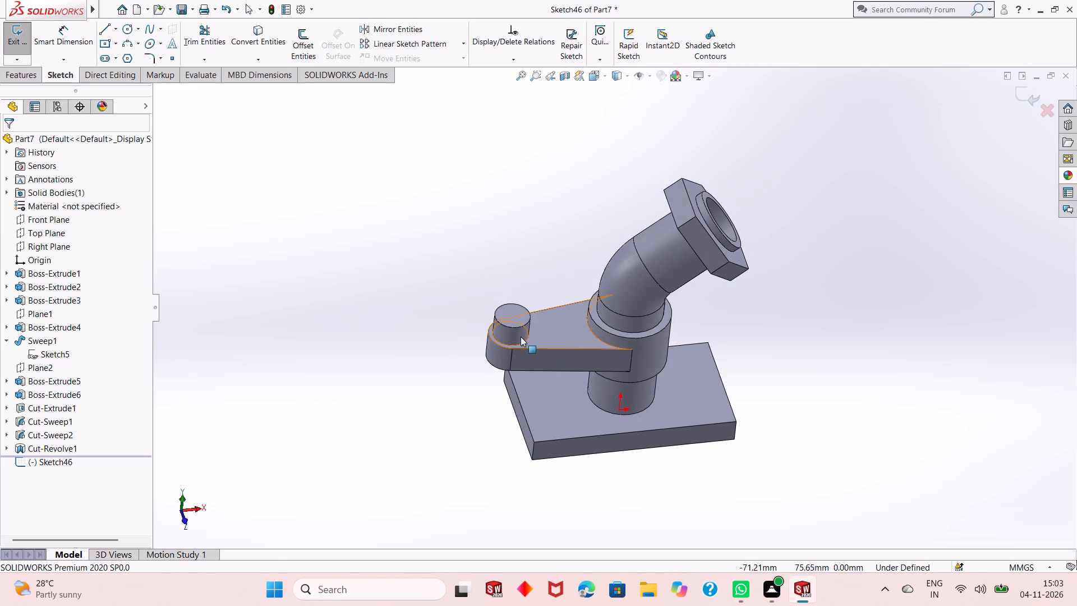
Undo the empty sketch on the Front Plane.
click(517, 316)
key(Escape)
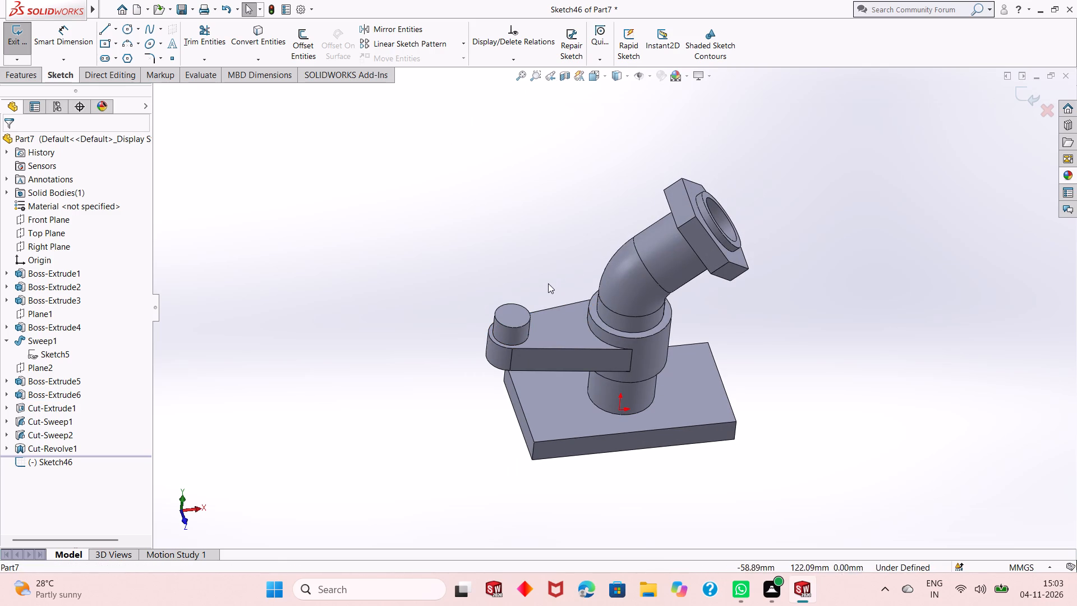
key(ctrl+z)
Start a sketch on the top face of the side arm's small cylinder and draw a smaller circle concentric with it.
click(517, 313)
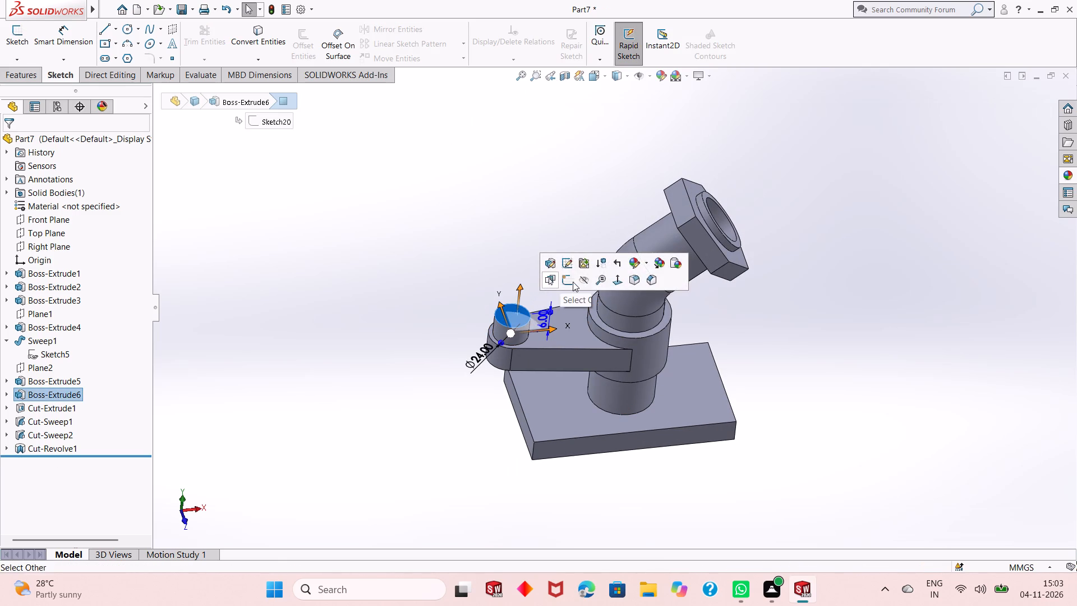
click(573, 282)
key(ctrl+8)
key(Escape)
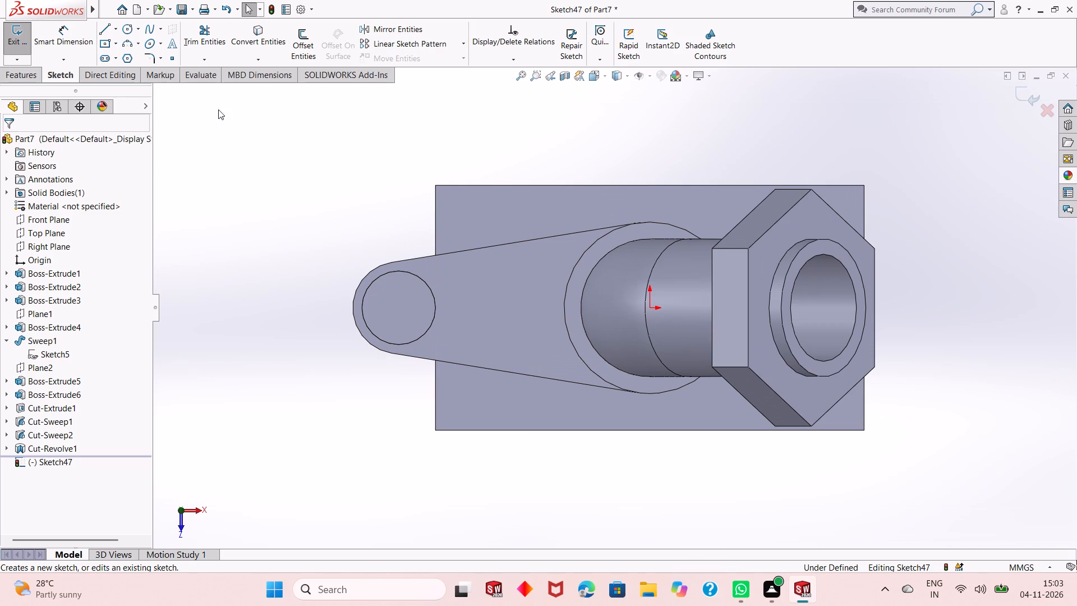
click(131, 31)
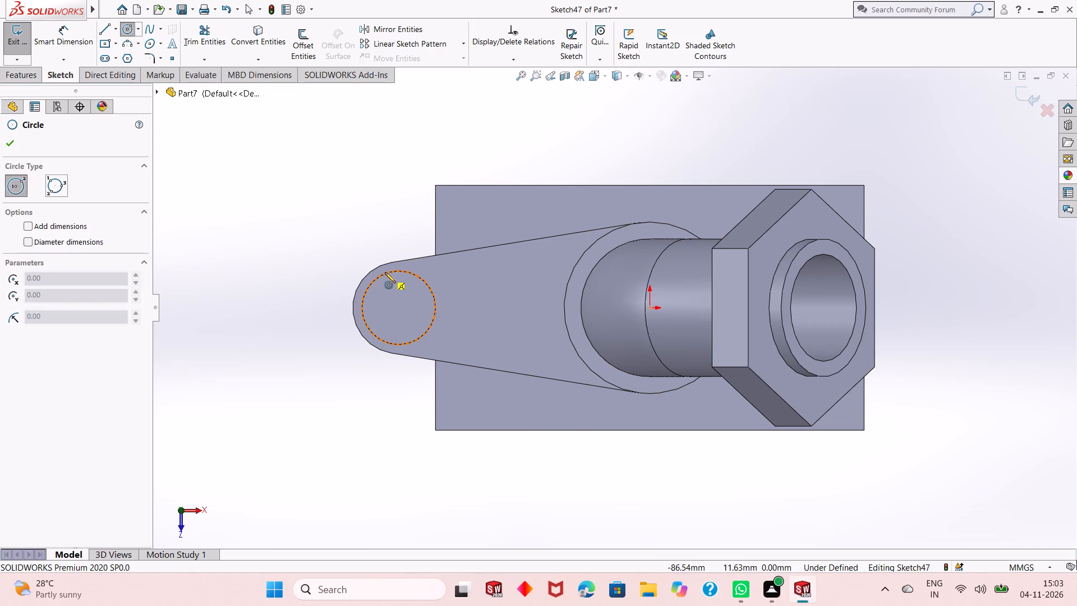
click(397, 308)
click(403, 291)
key(Escape)
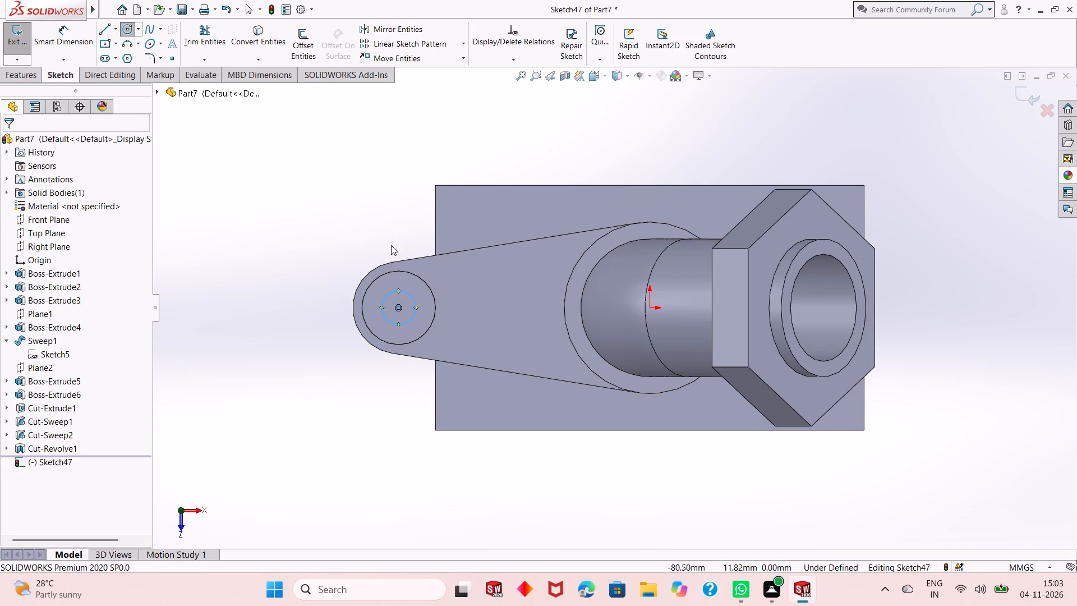
Dimension the sketched circle on the side arm's small cylinder to a 14 mm diameter.
click(77, 40)
click(410, 322)
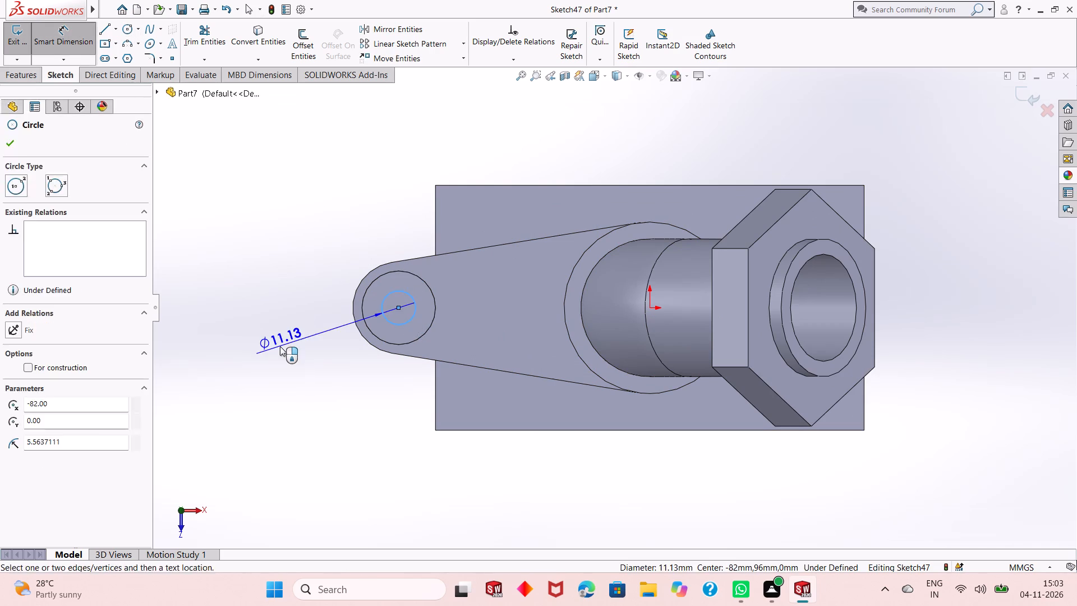
click(280, 346)
text(14)
key(Return)
key(Escape)
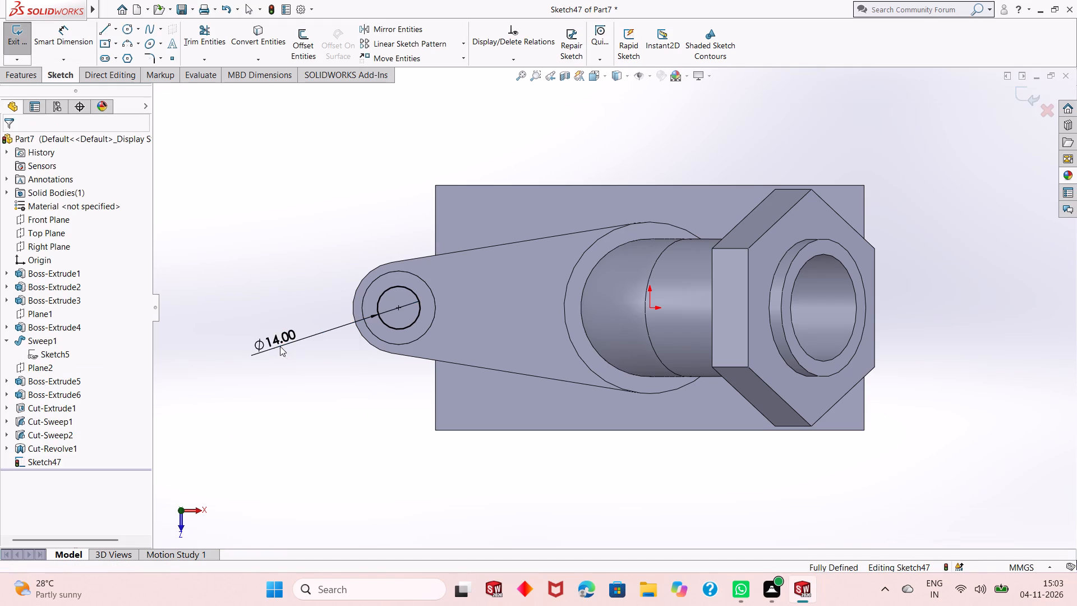
Cut the 14 mm circle down through the side arm's small cylinder with a blind depth of 30 mm.
click(26, 76)
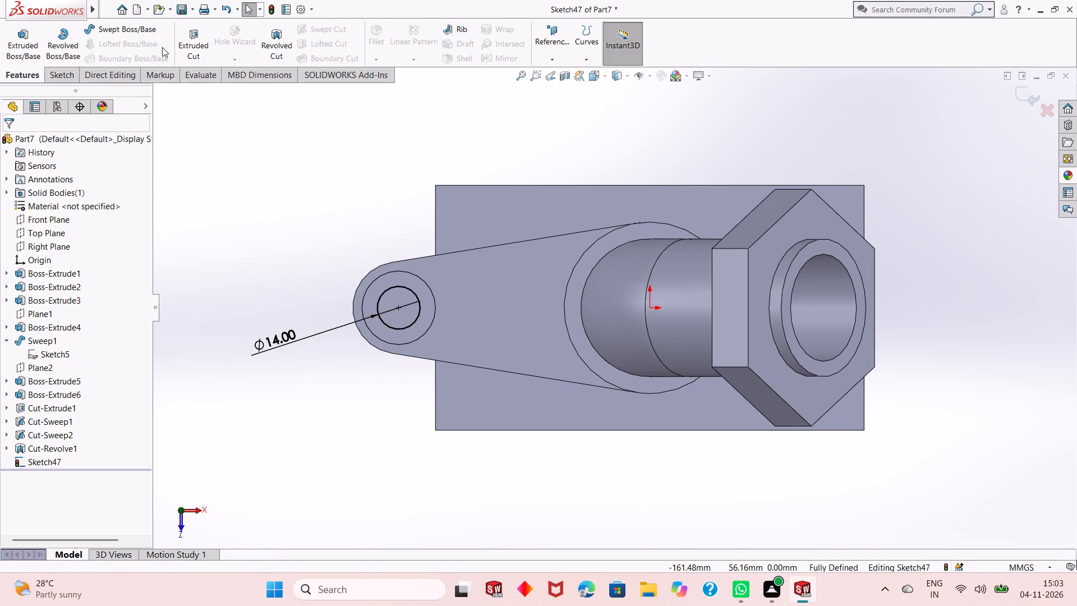
click(182, 47)
middle_drag(392, 407, 407, 291)
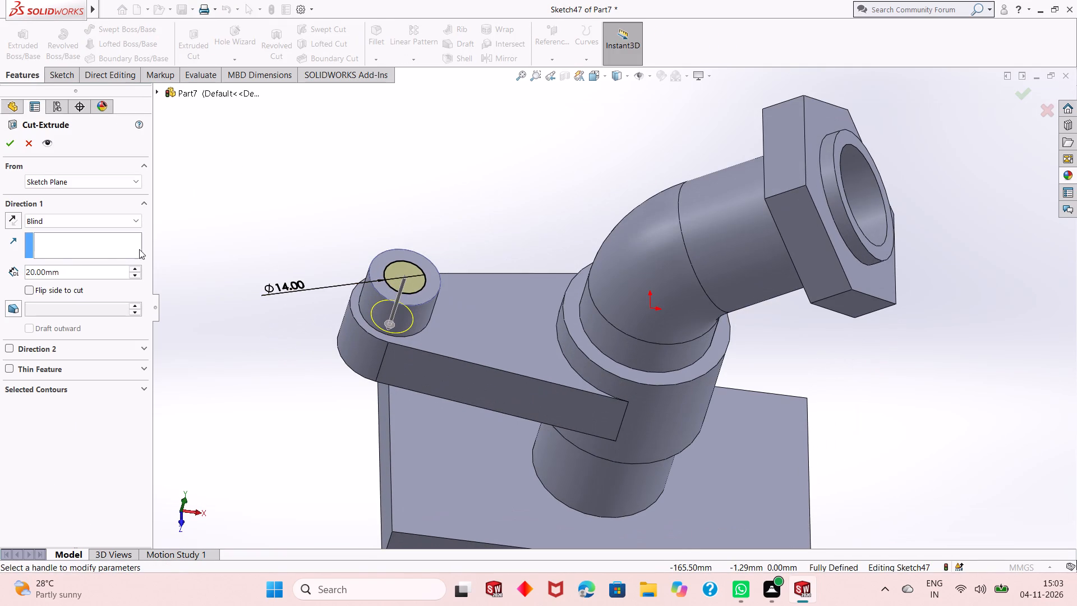
double_click(80, 273)
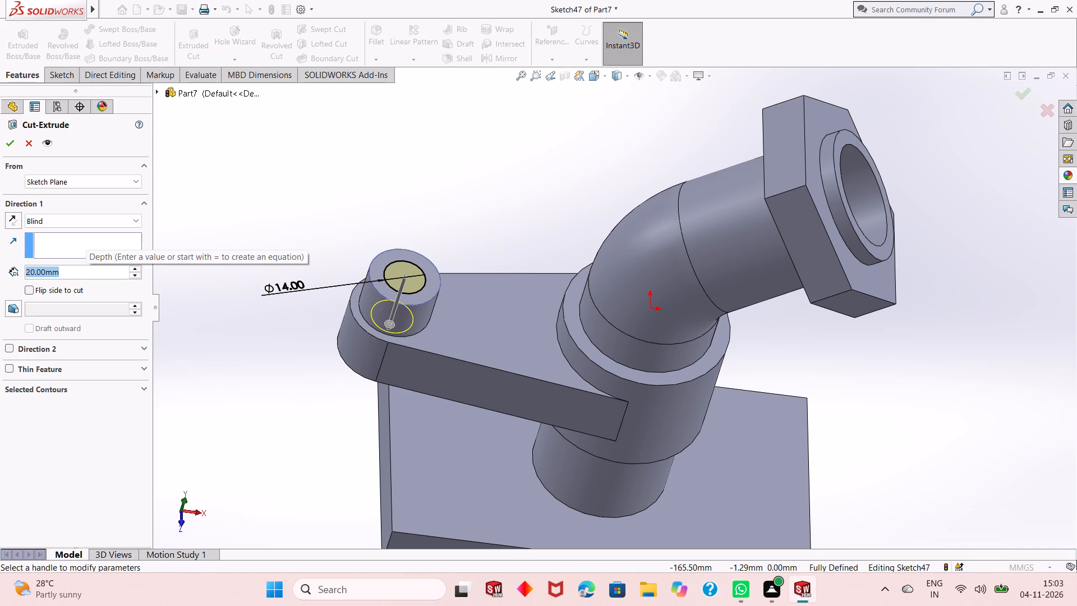
text(20)
key(Return)
scroll(80, 274, up, 1)
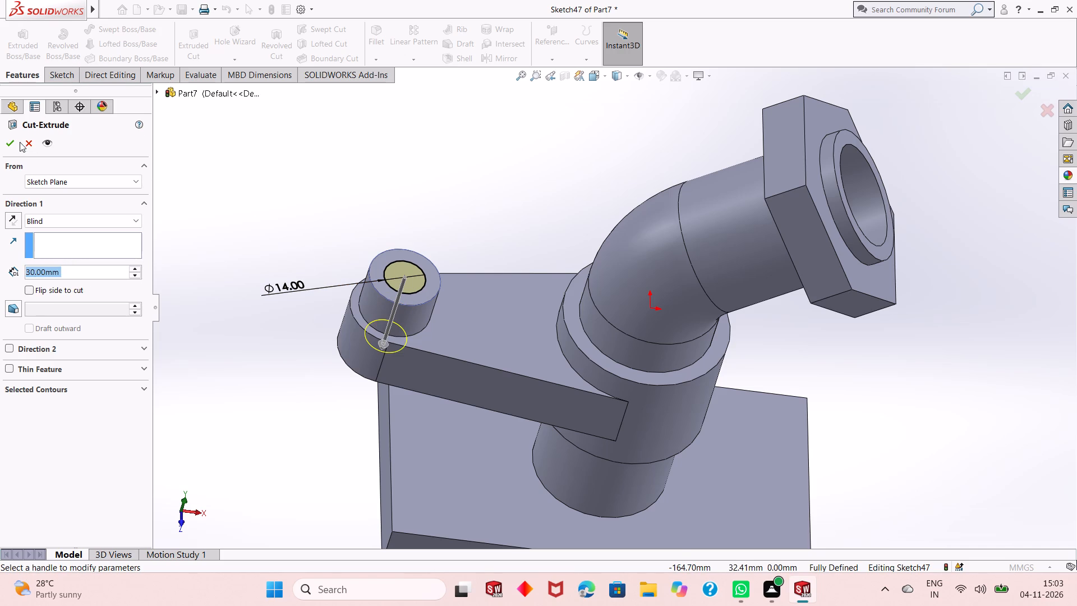
click(12, 143)
key(Escape)
Fillet the four vertical corner edges of the base plate with a 10 mm radius.
scroll(513, 403, up, 2)
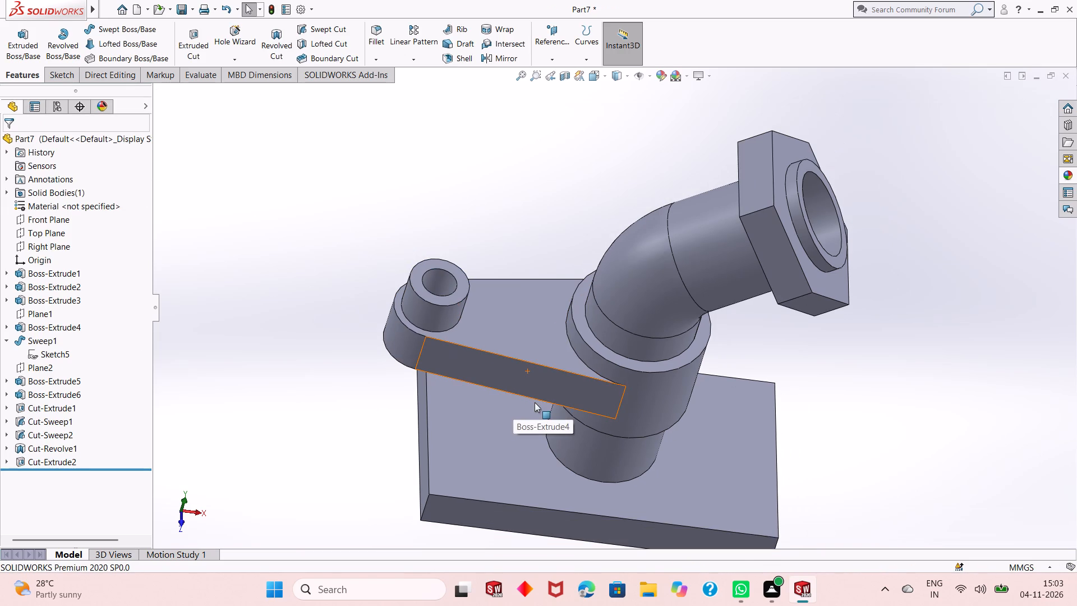
middle_drag(535, 400, 530, 357)
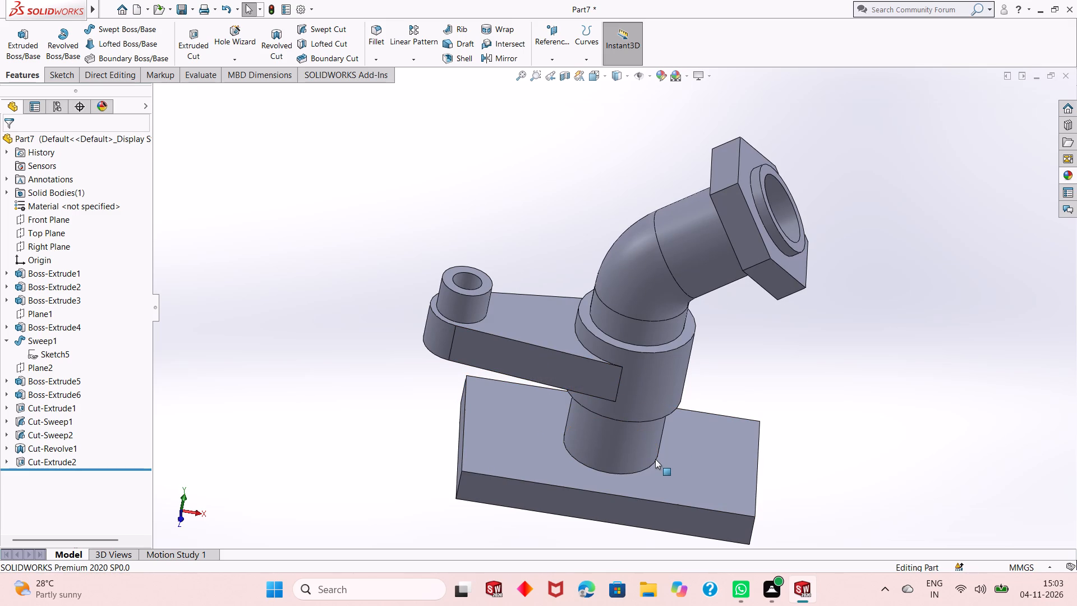
click(376, 37)
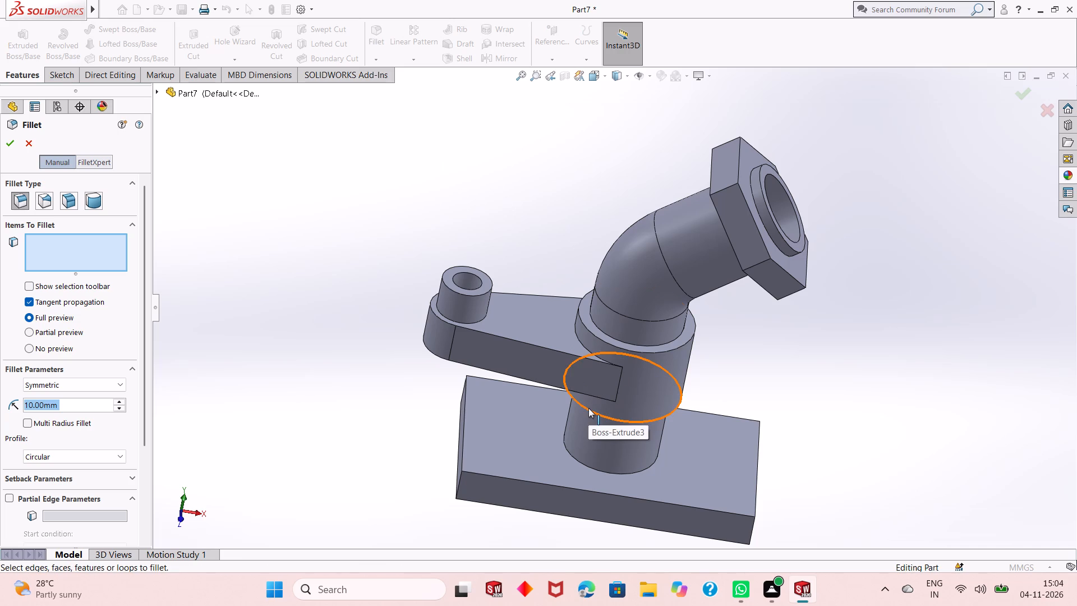
click(462, 479)
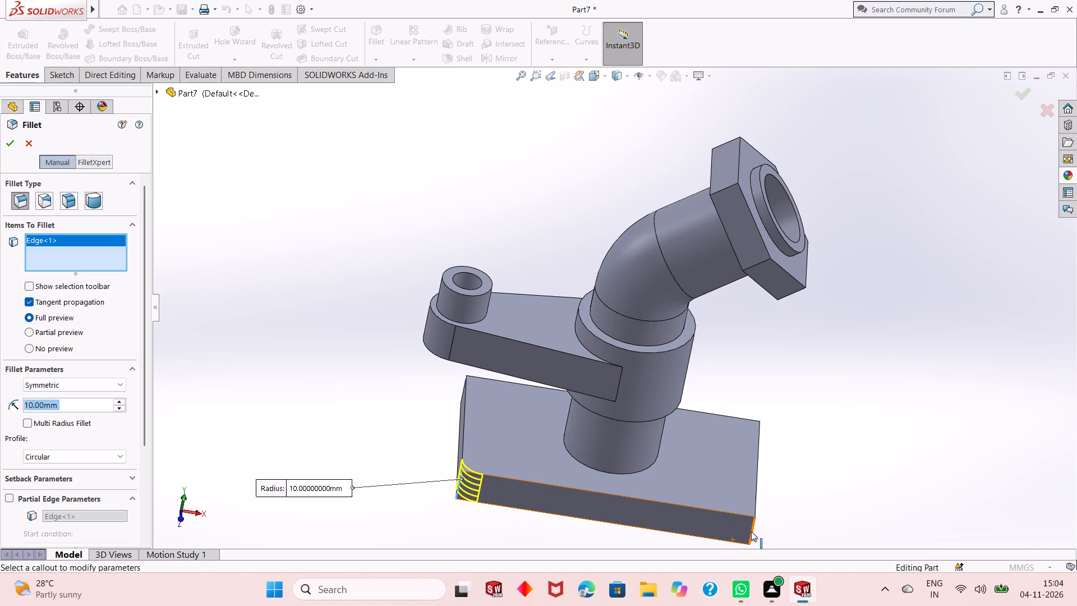
click(752, 531)
middle_drag(728, 426, 679, 434)
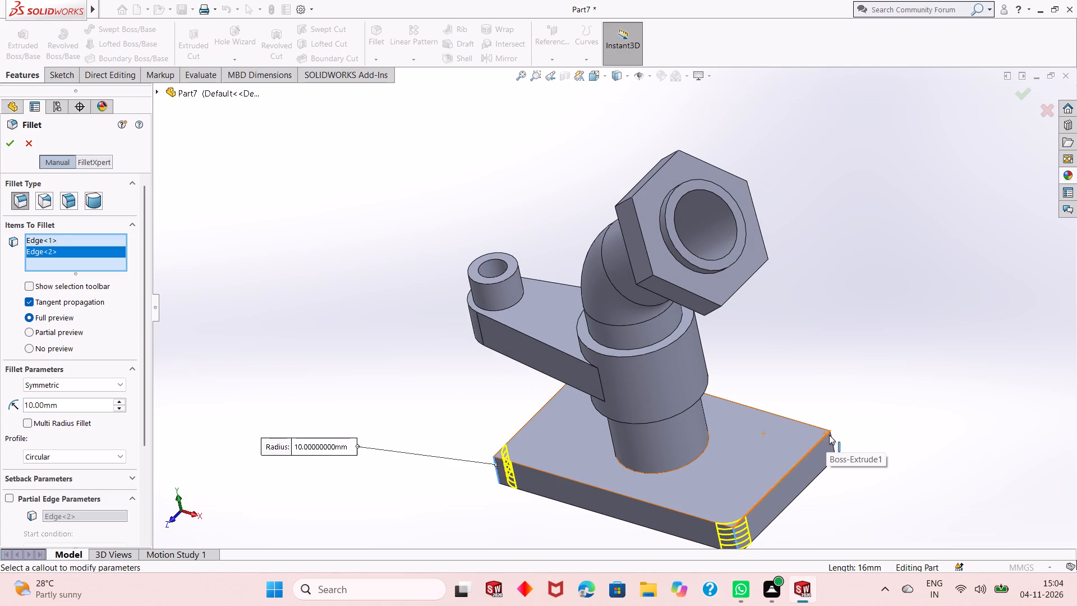
click(832, 438)
middle_drag(599, 448, 757, 434)
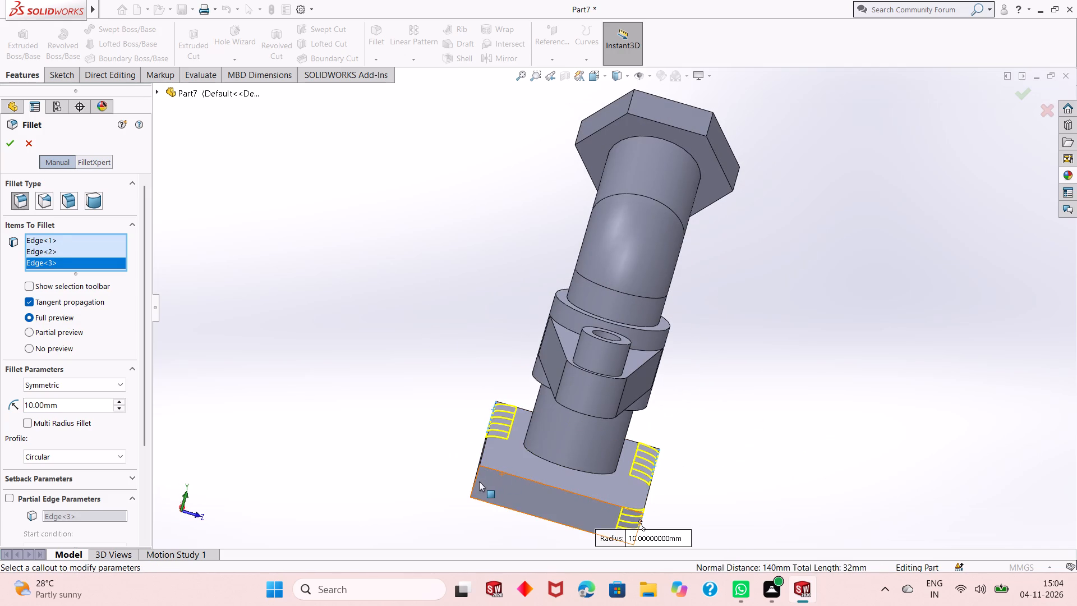
click(474, 485)
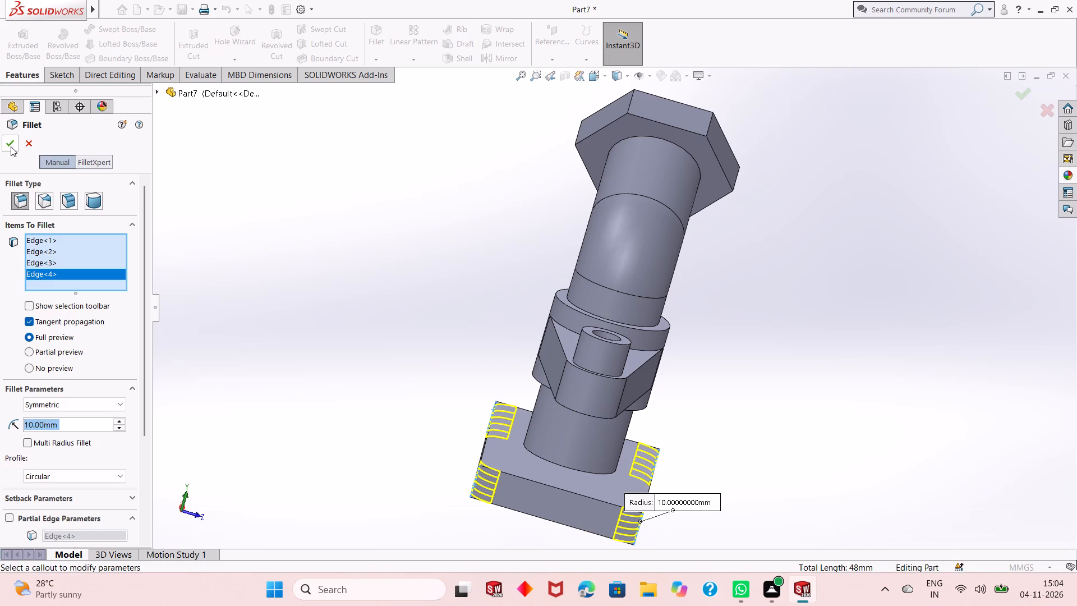
click(11, 146)
click(835, 402)
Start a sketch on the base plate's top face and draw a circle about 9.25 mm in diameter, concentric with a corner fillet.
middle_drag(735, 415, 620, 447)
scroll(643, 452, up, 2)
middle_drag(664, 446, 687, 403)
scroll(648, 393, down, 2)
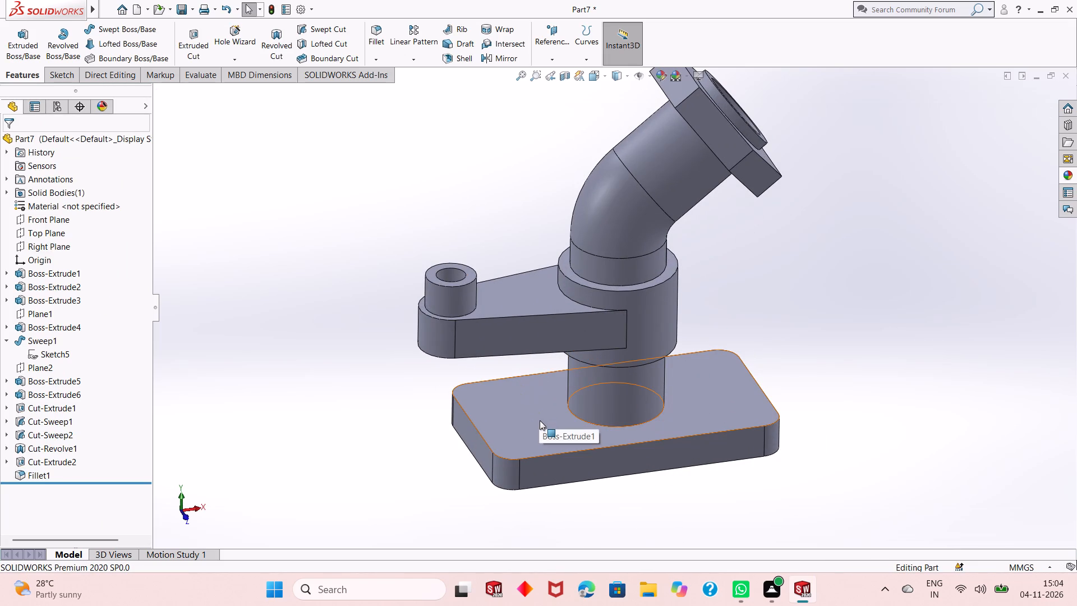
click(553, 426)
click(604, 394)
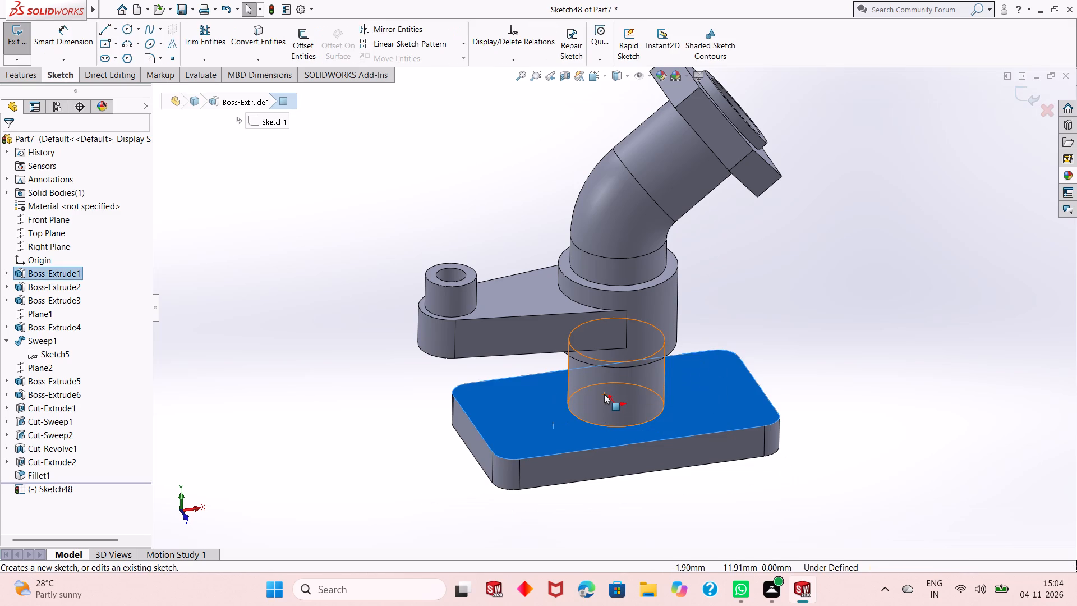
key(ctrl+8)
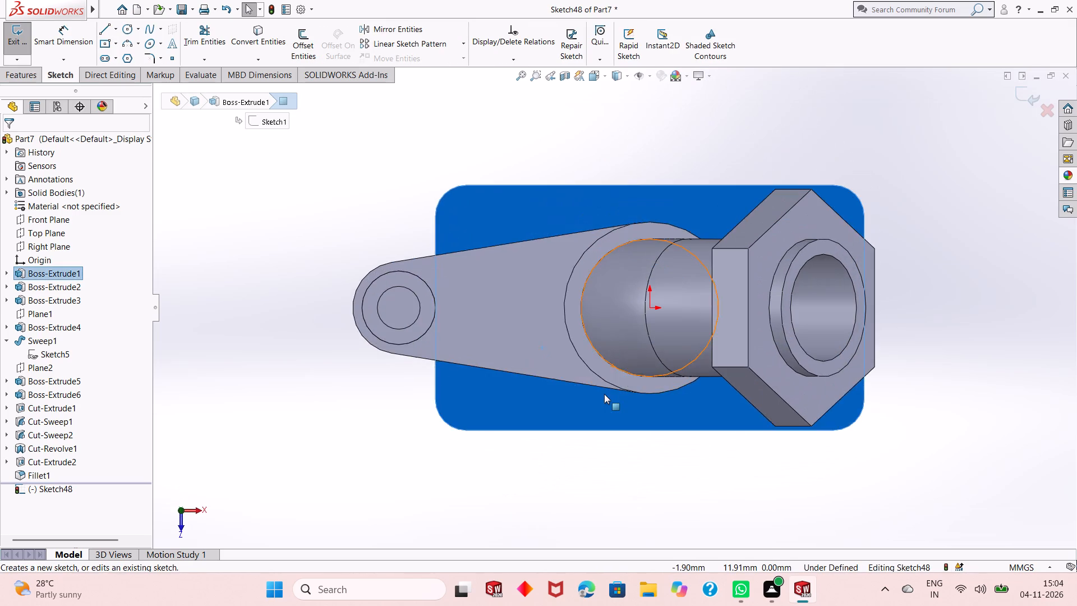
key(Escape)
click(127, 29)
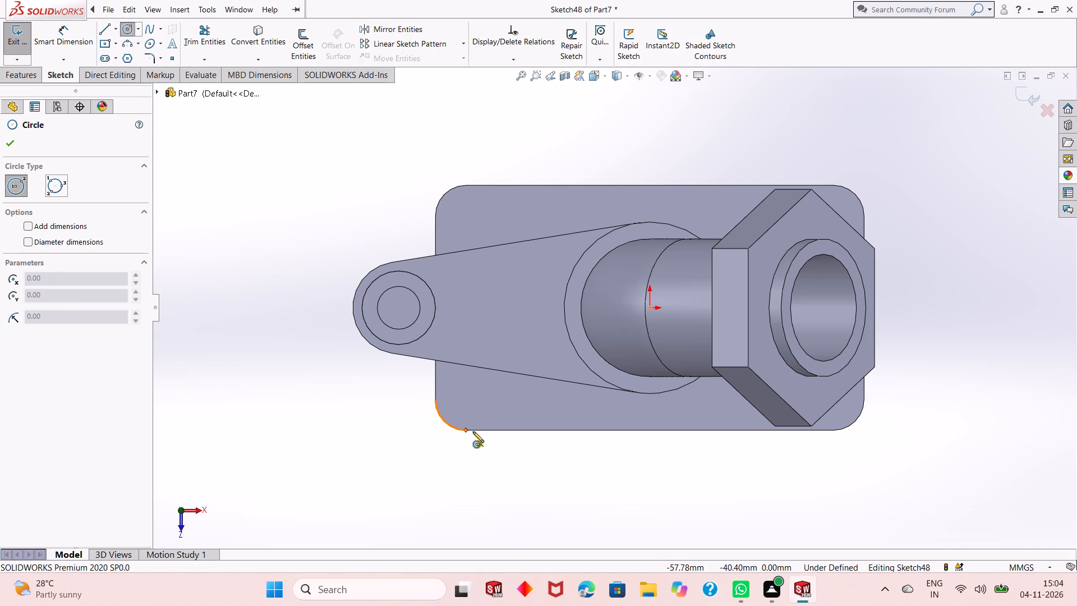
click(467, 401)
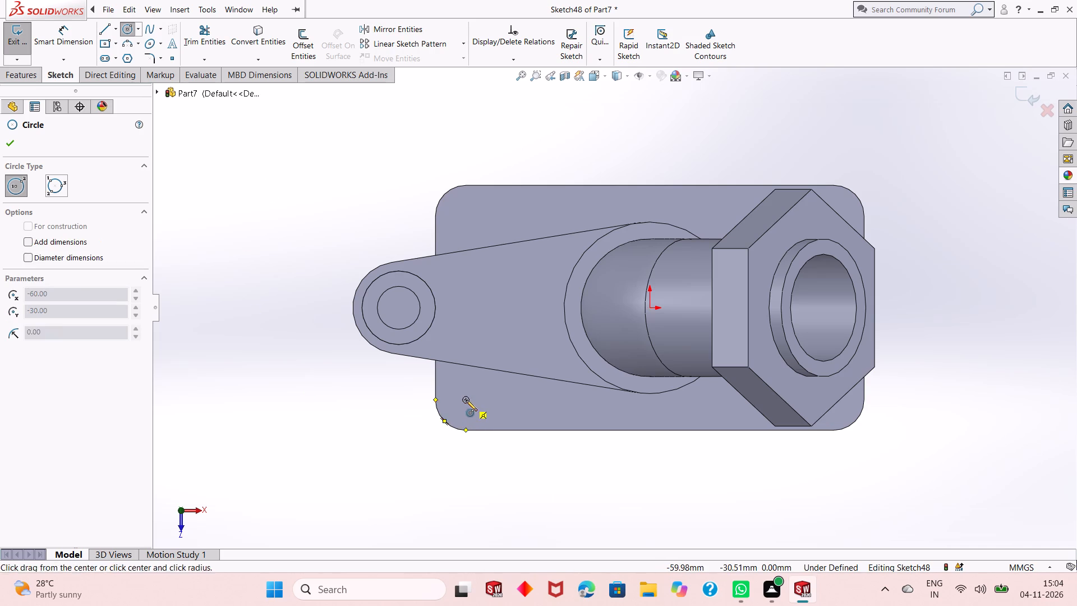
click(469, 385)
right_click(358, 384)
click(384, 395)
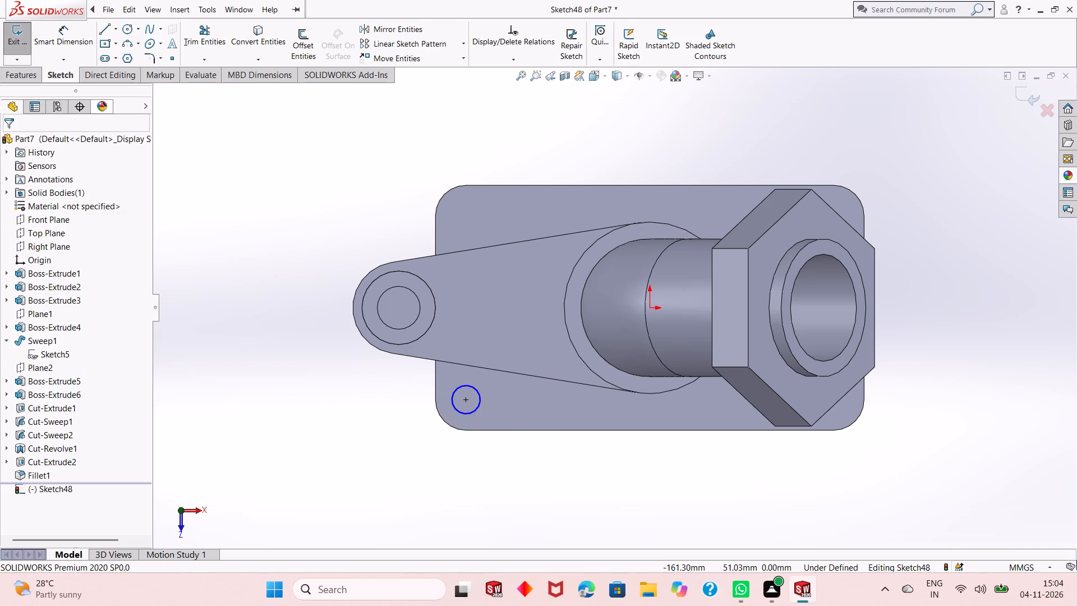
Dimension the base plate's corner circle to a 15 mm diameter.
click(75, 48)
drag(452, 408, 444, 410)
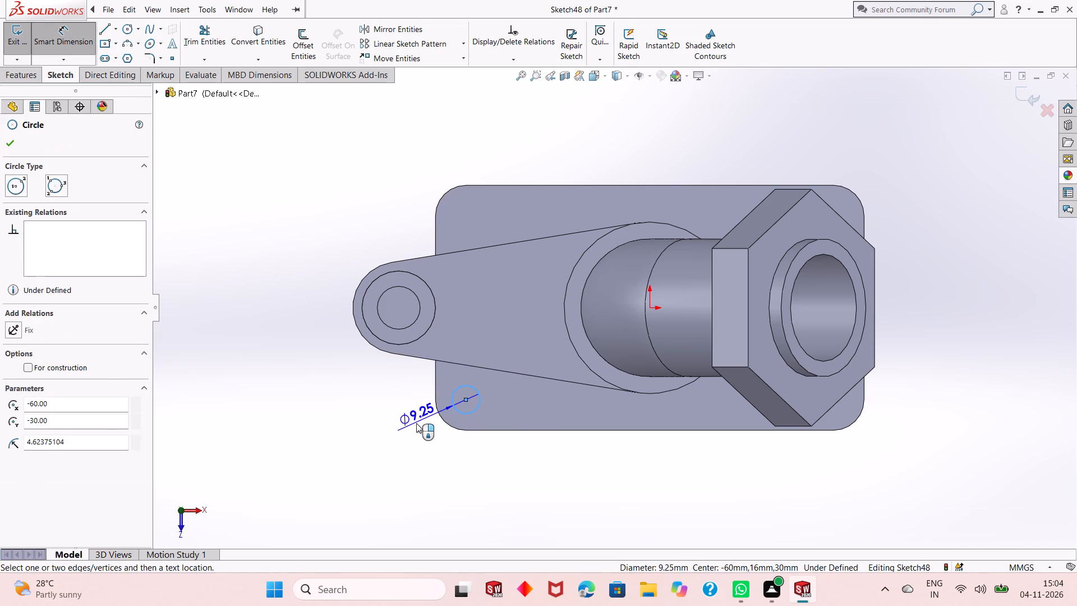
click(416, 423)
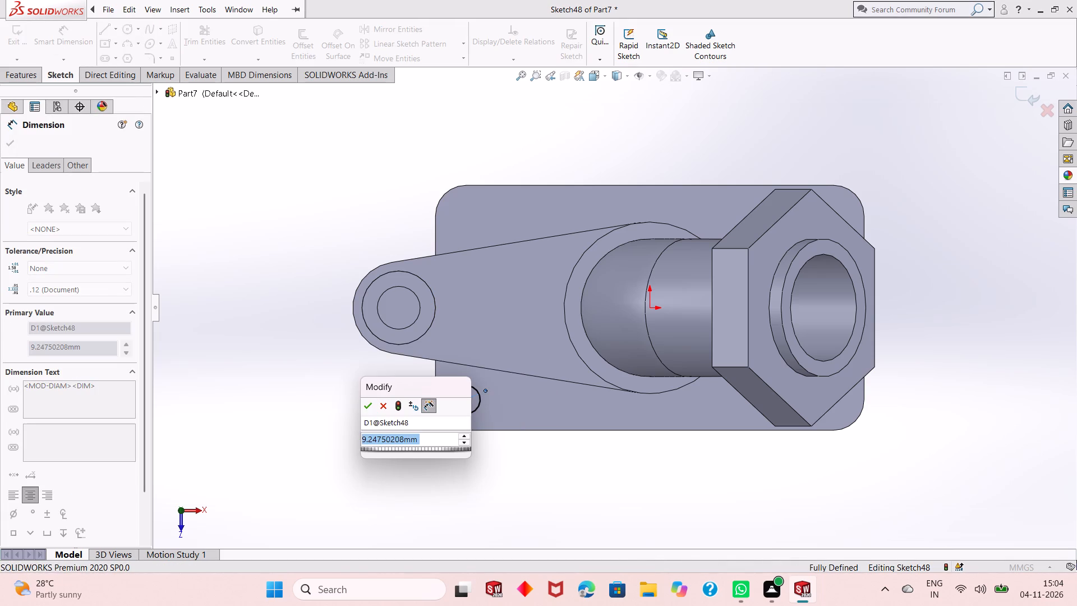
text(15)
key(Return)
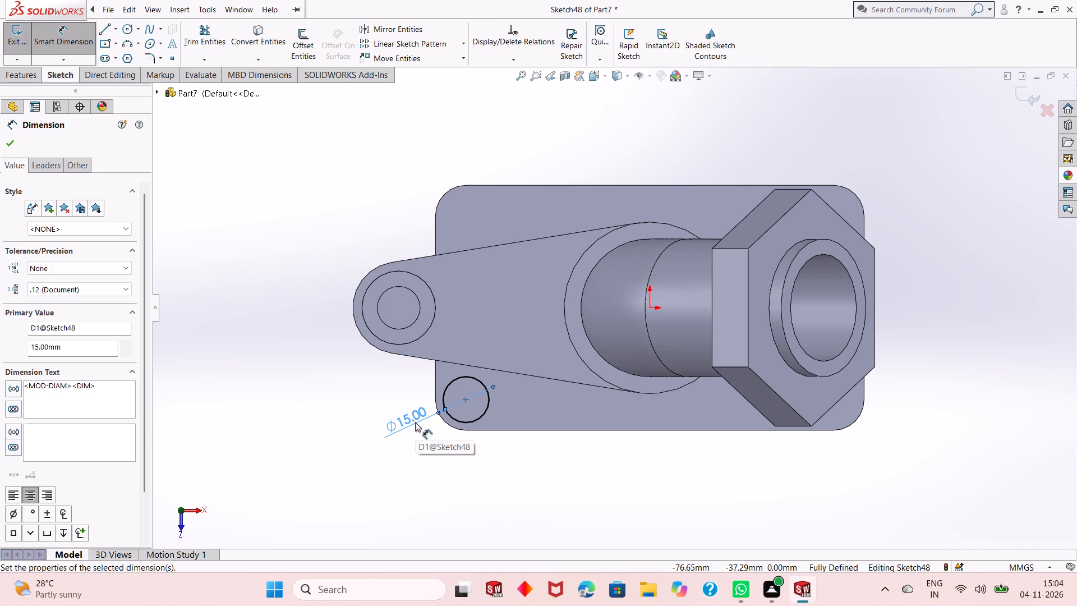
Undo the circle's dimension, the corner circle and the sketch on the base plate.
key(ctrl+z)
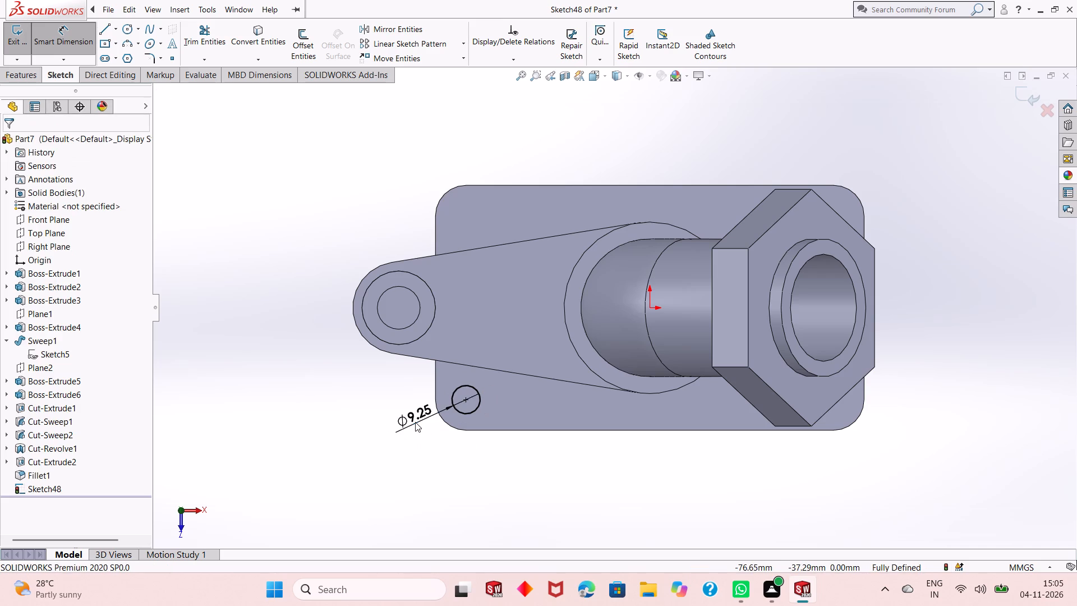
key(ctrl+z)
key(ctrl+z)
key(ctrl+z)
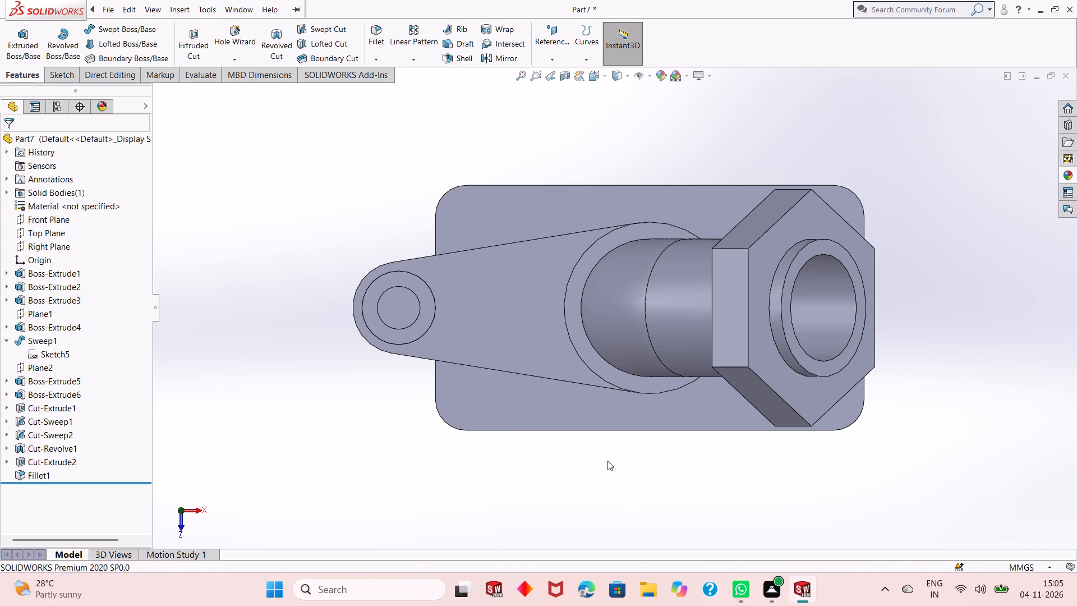
Change the radius of the base plate's corner fillets to 15 mm.
click(46, 475)
click(57, 444)
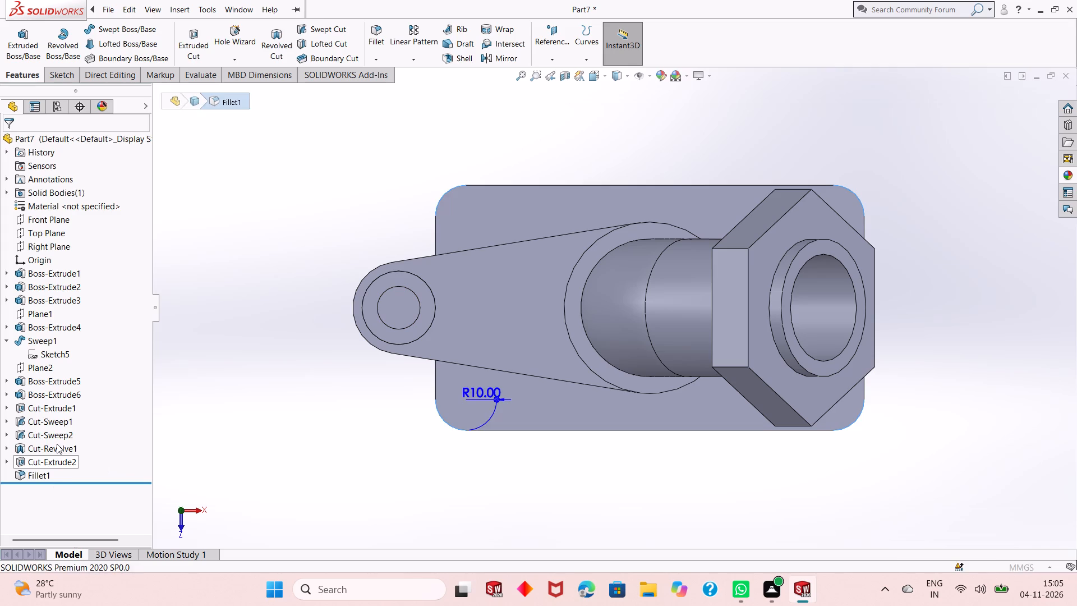
text(15)
key(Return)
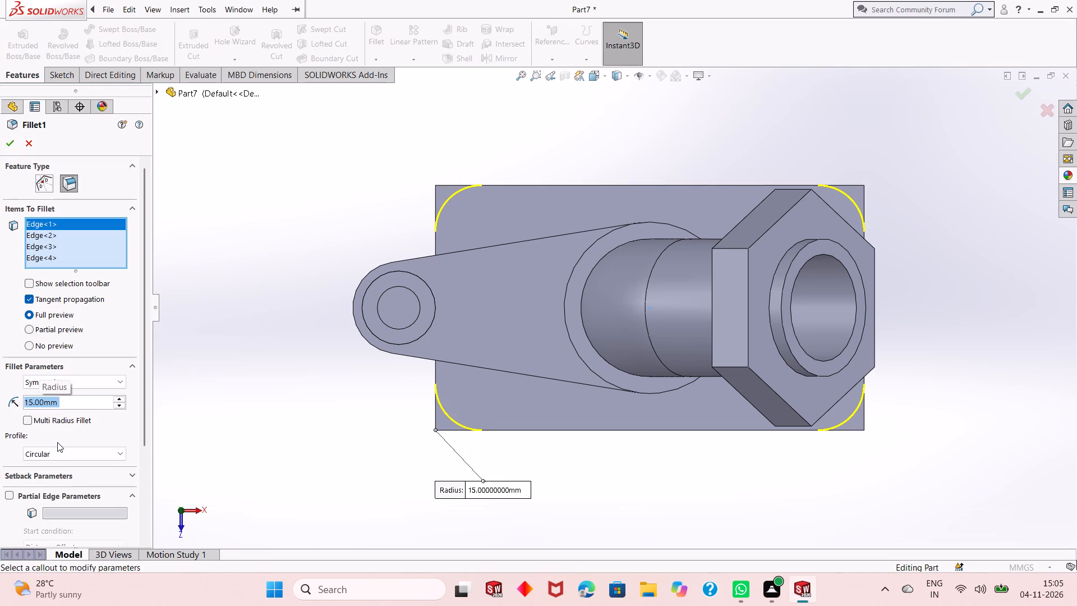
click(10, 145)
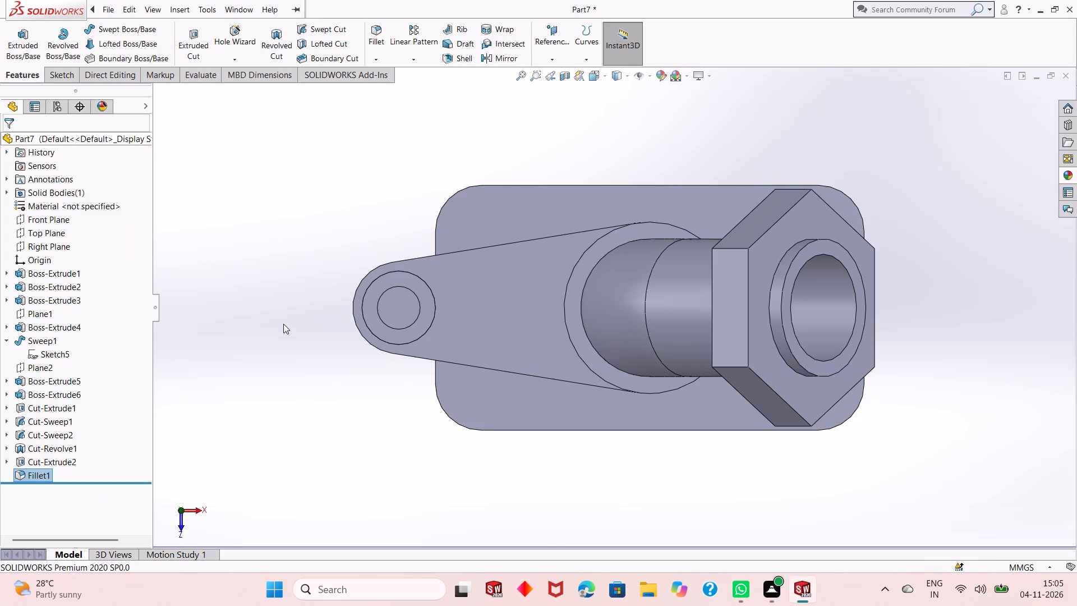
key(Escape)
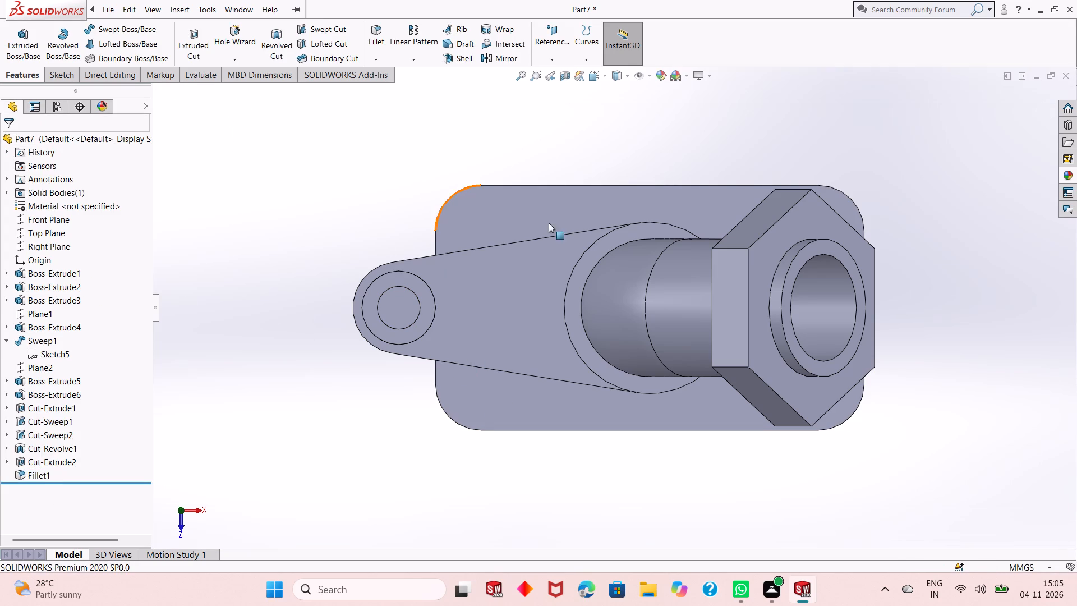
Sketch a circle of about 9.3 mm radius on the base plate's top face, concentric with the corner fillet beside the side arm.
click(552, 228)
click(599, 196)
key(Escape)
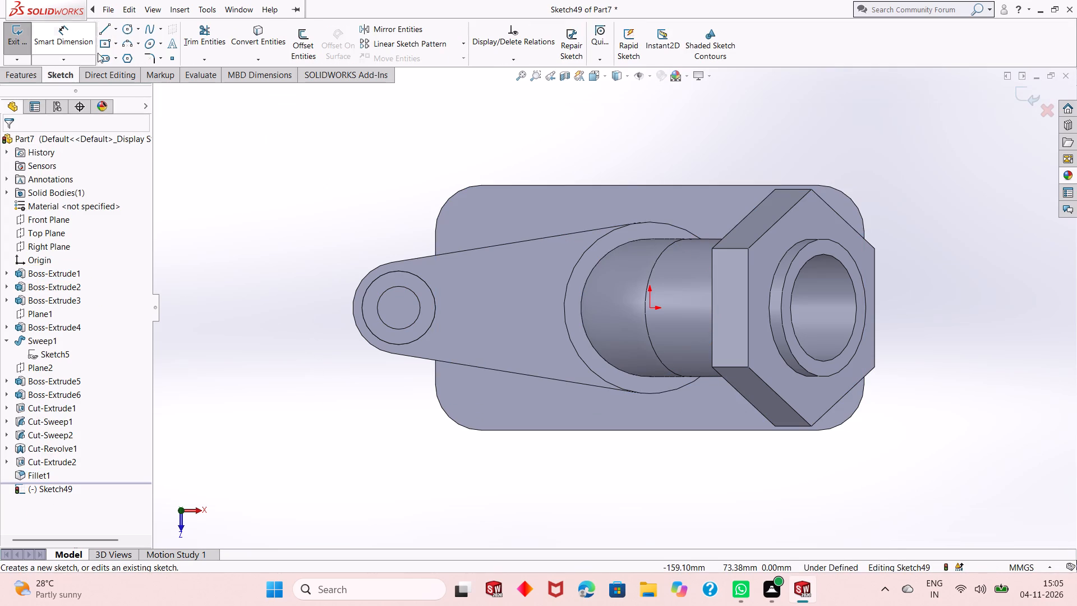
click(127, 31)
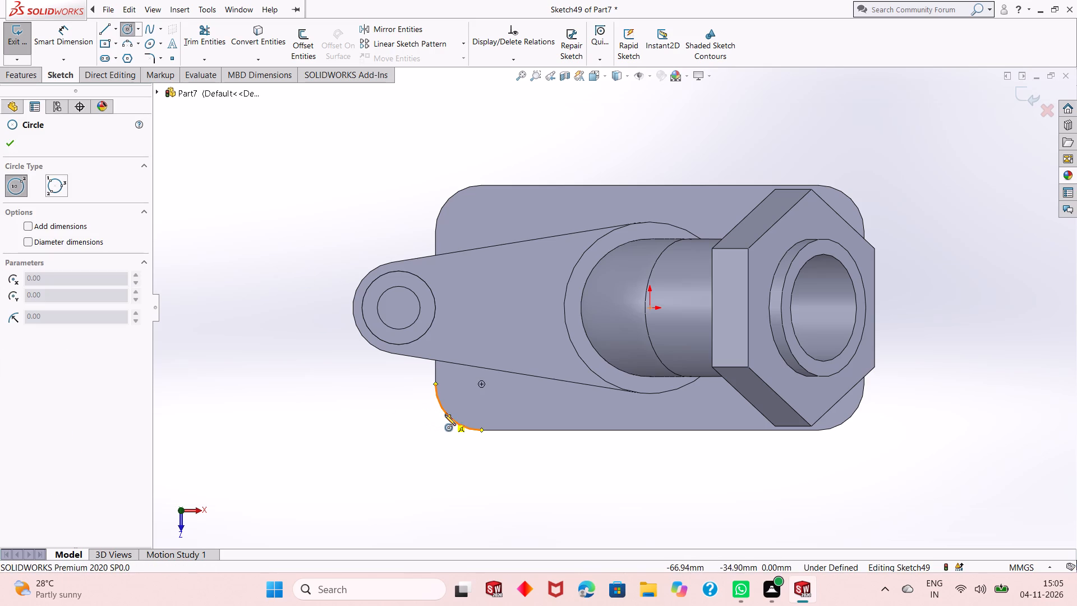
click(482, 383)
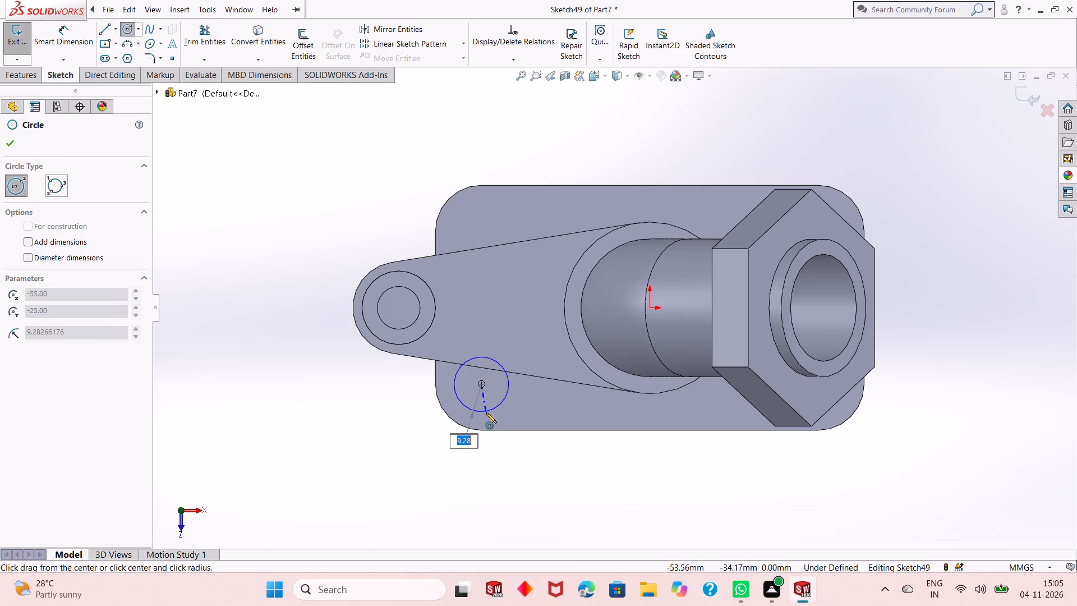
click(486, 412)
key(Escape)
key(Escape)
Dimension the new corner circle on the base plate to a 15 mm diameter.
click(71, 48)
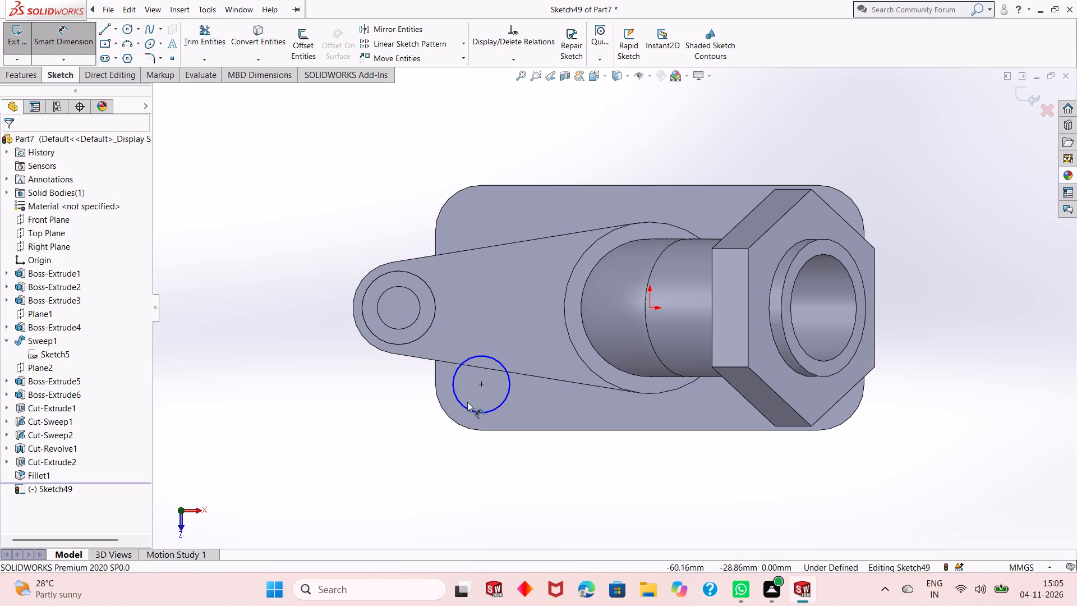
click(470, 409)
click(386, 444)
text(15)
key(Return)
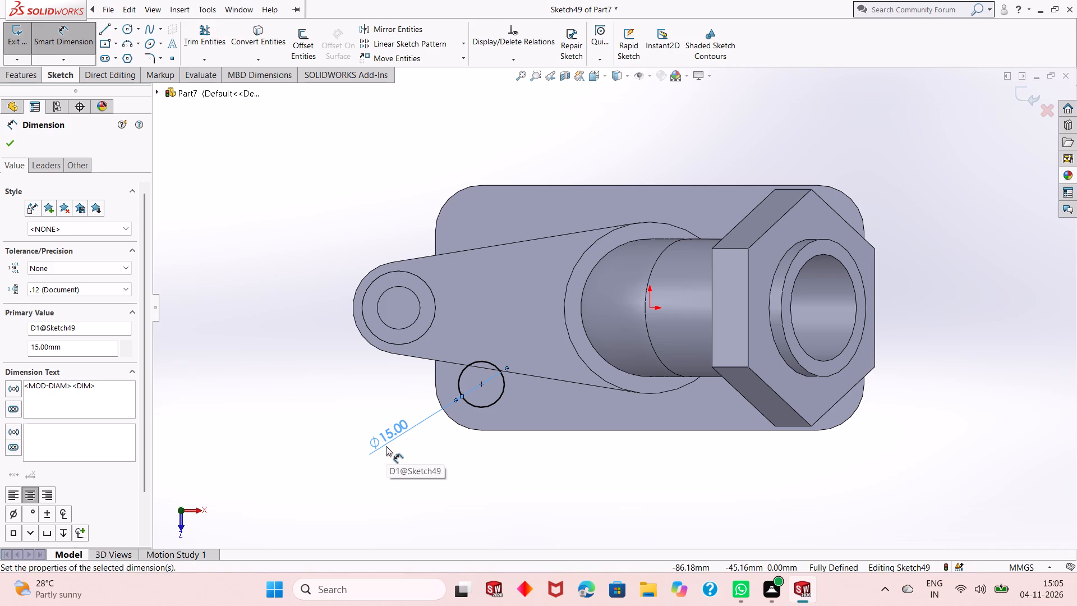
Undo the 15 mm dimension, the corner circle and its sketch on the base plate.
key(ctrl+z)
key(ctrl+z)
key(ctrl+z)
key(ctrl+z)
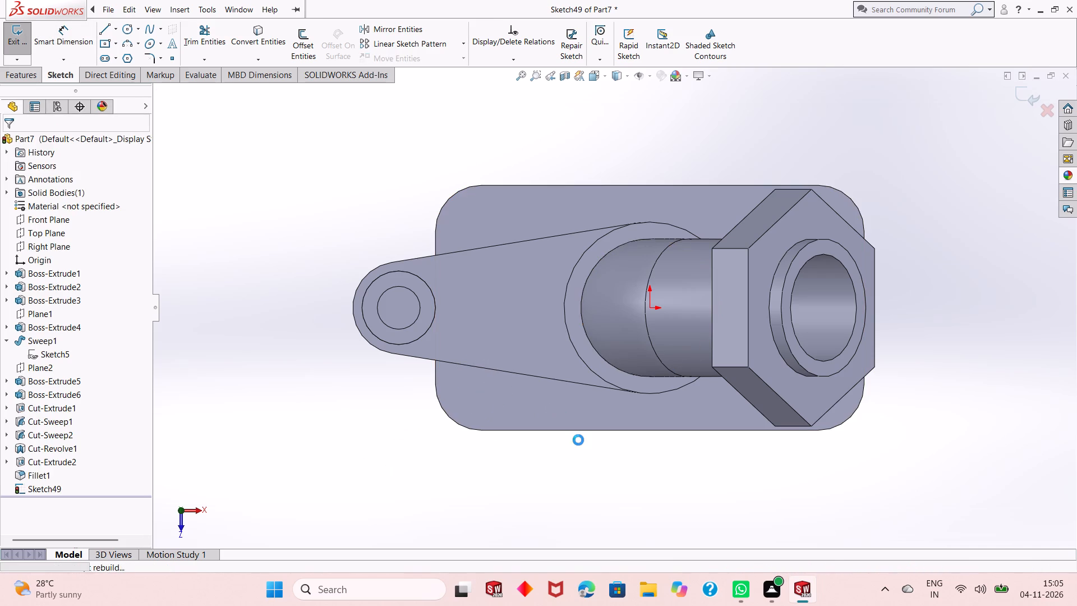
Define a counterbored hole with 9 mm diameter, 20 mm depth, 15 mm counterbore diameter and 5 mm counterbore depth.
middle_drag(578, 450, 592, 352)
click(233, 50)
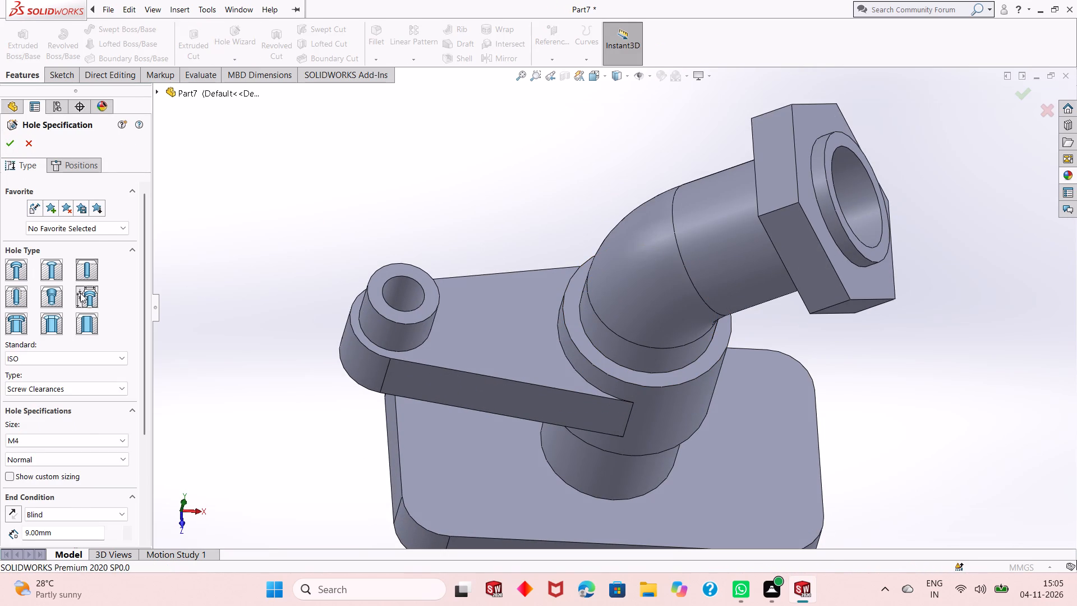
click(80, 293)
click(102, 298)
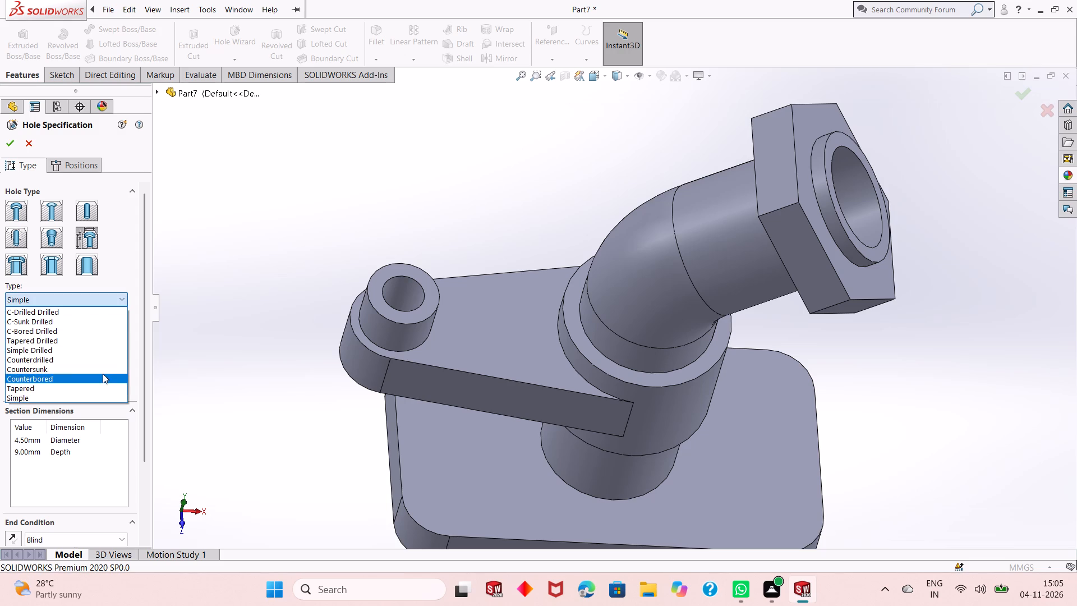
click(103, 375)
double_click(36, 443)
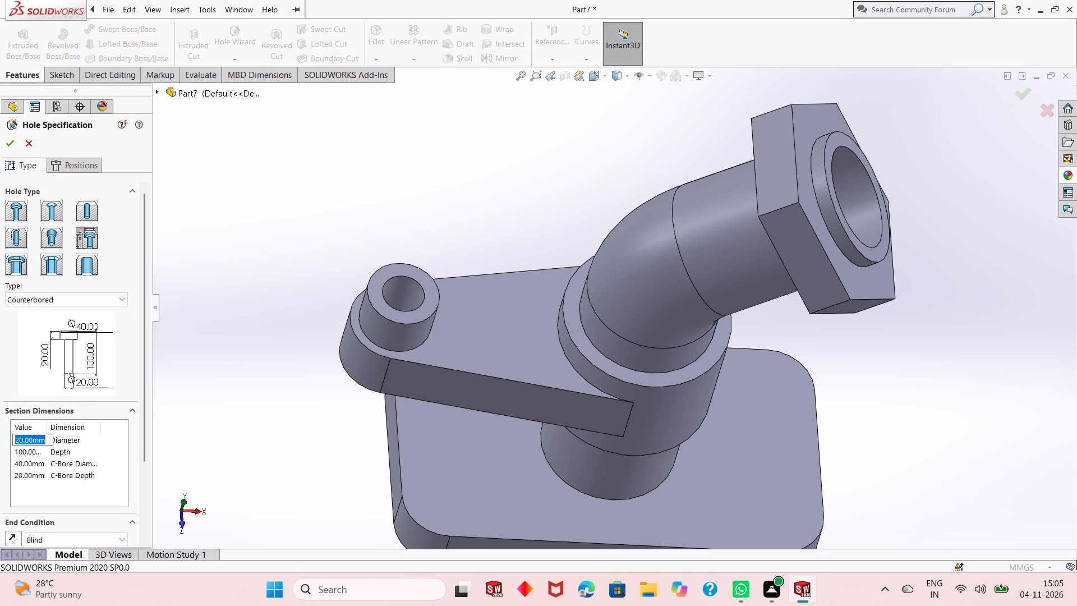
key(9)
key(Return)
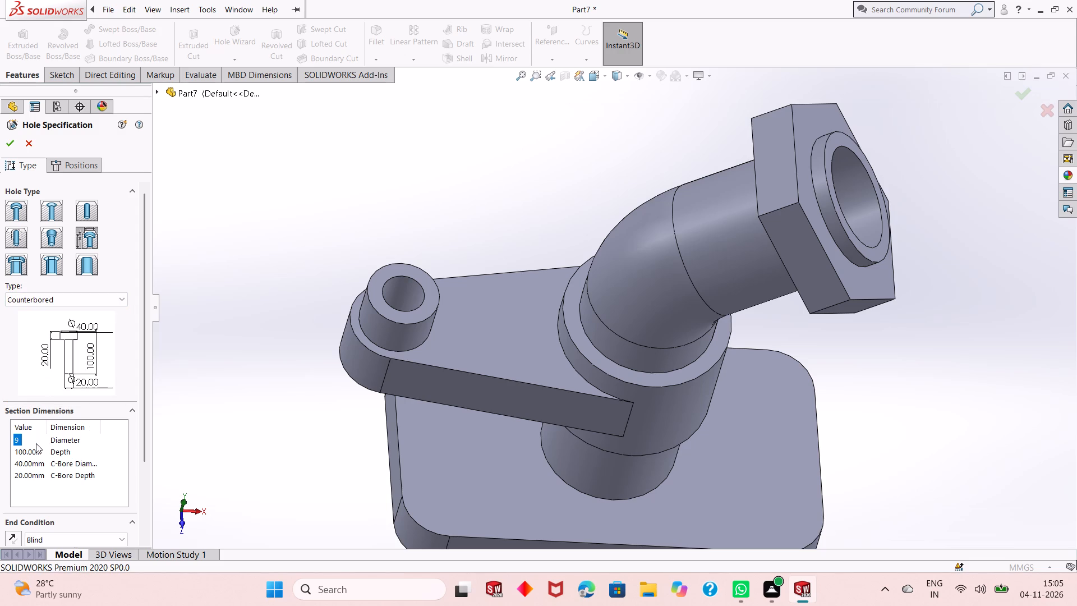
double_click(29, 447)
text(20)
key(Return)
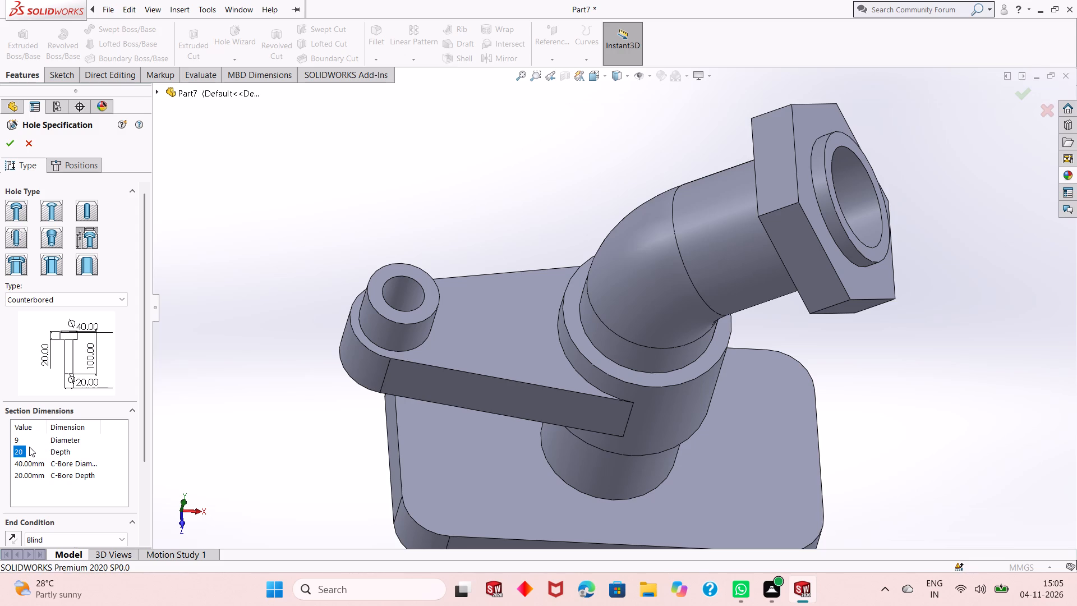
double_click(29, 461)
text(15)
key(Return)
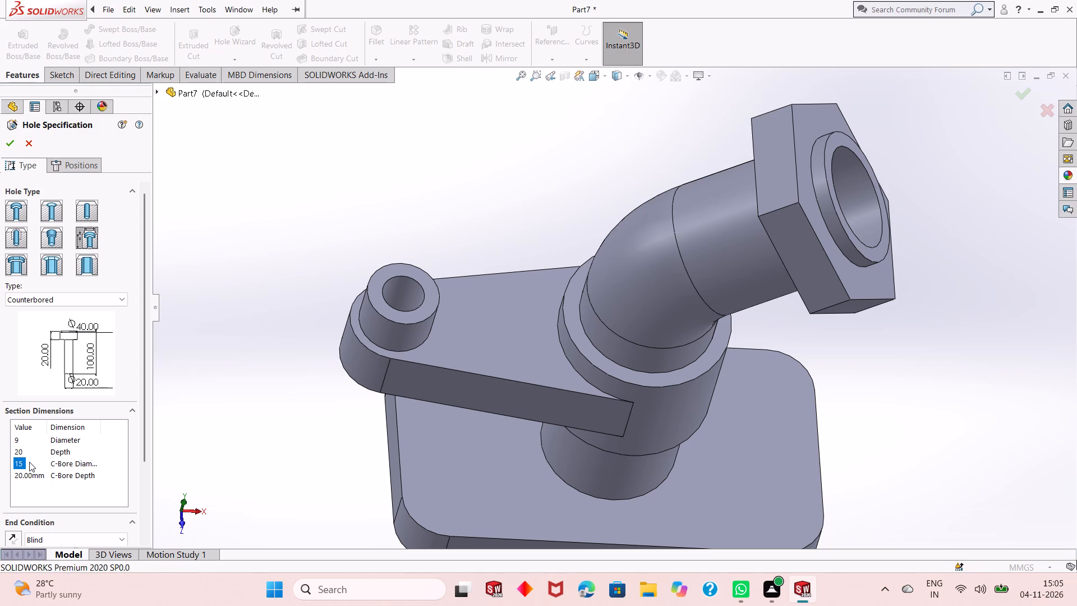
double_click(29, 475)
key(5)
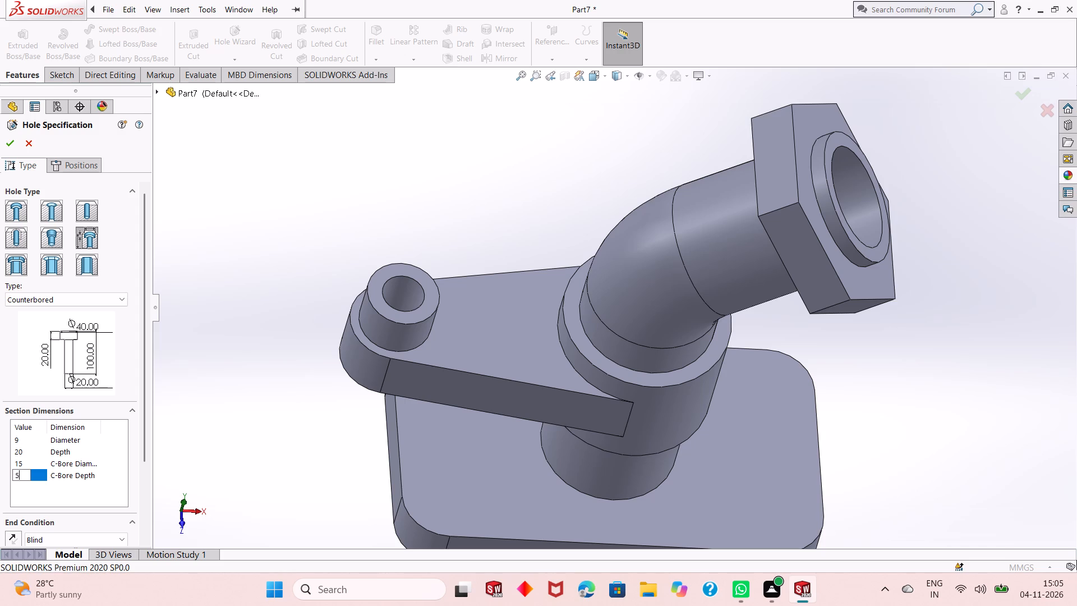
key(Return)
Place the counterbored hole on the base plate's top face at the centres of all four corner fillets.
click(84, 167)
click(477, 442)
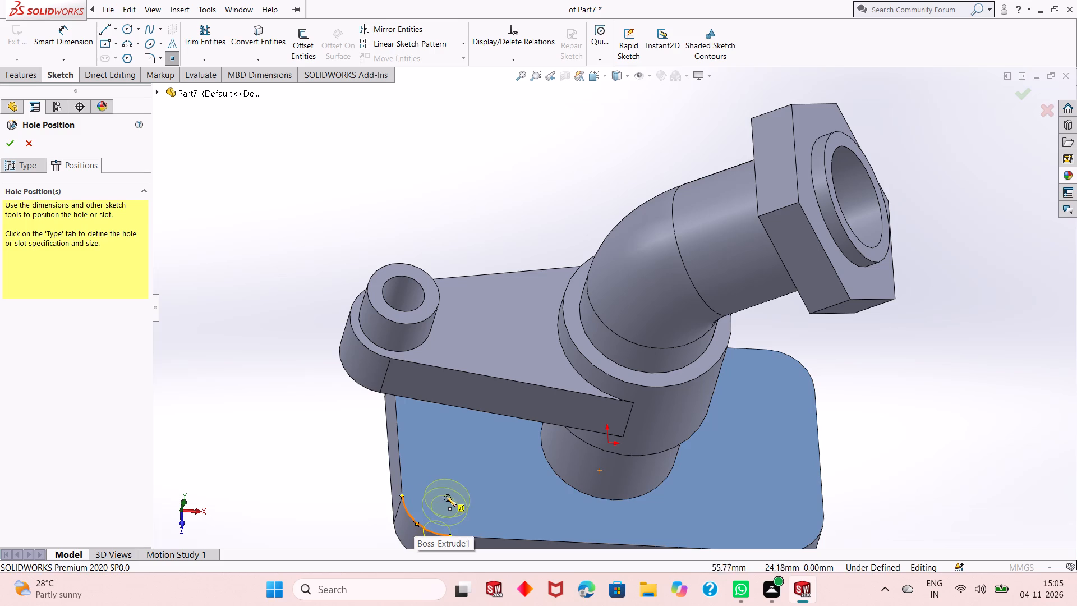
click(450, 496)
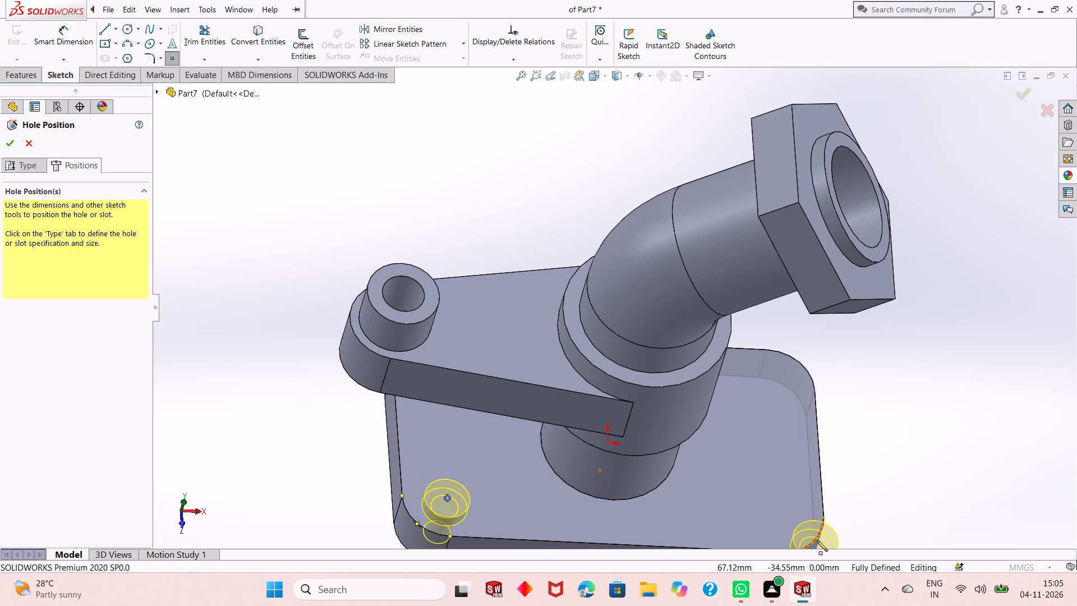
click(778, 514)
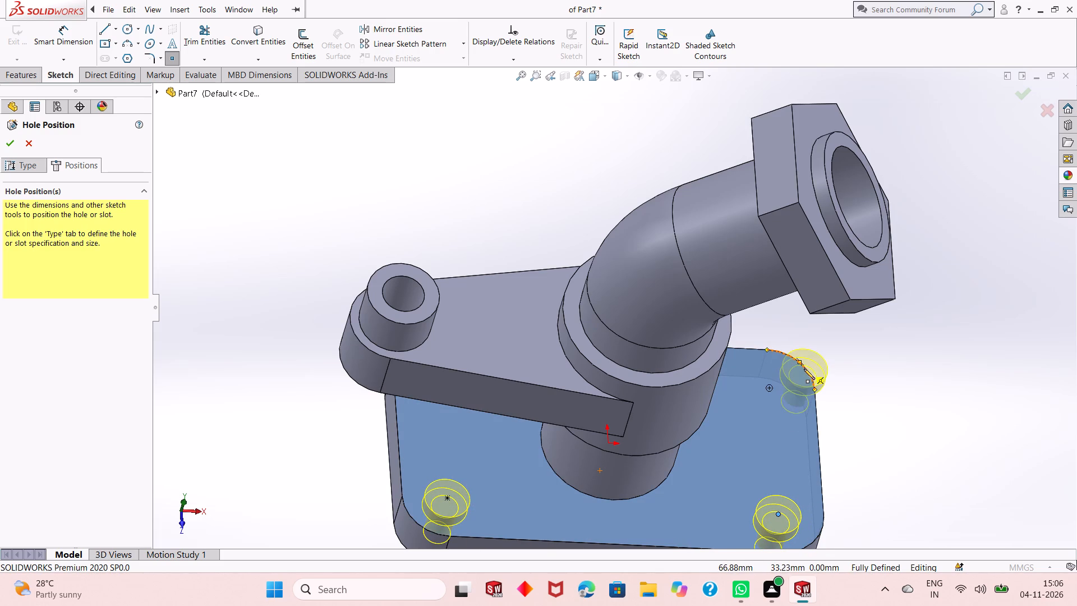
click(771, 388)
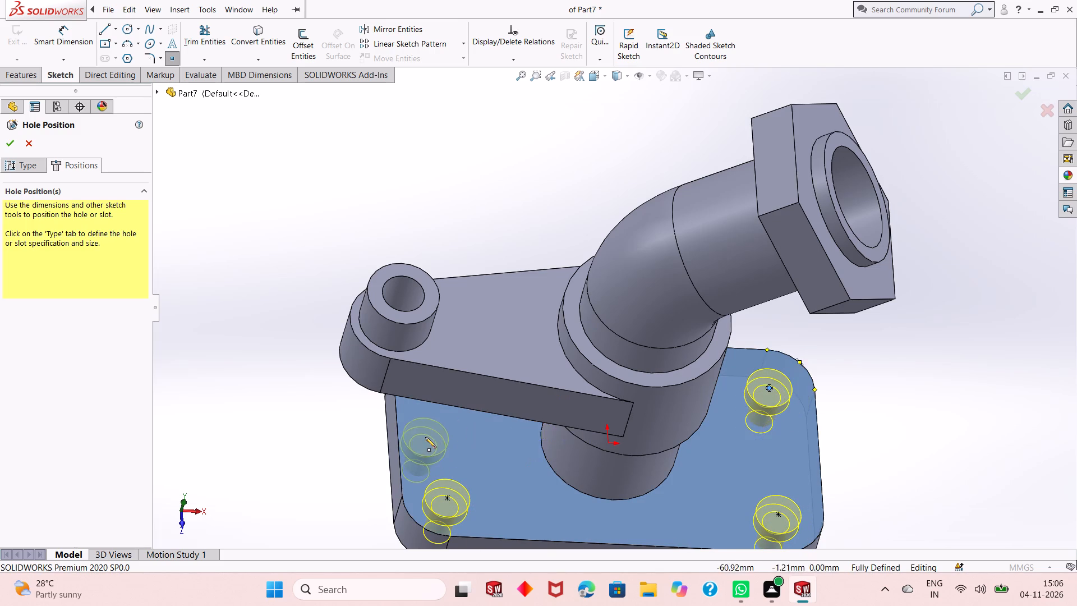
middle_drag(424, 438, 447, 397)
scroll(357, 388, down, 4)
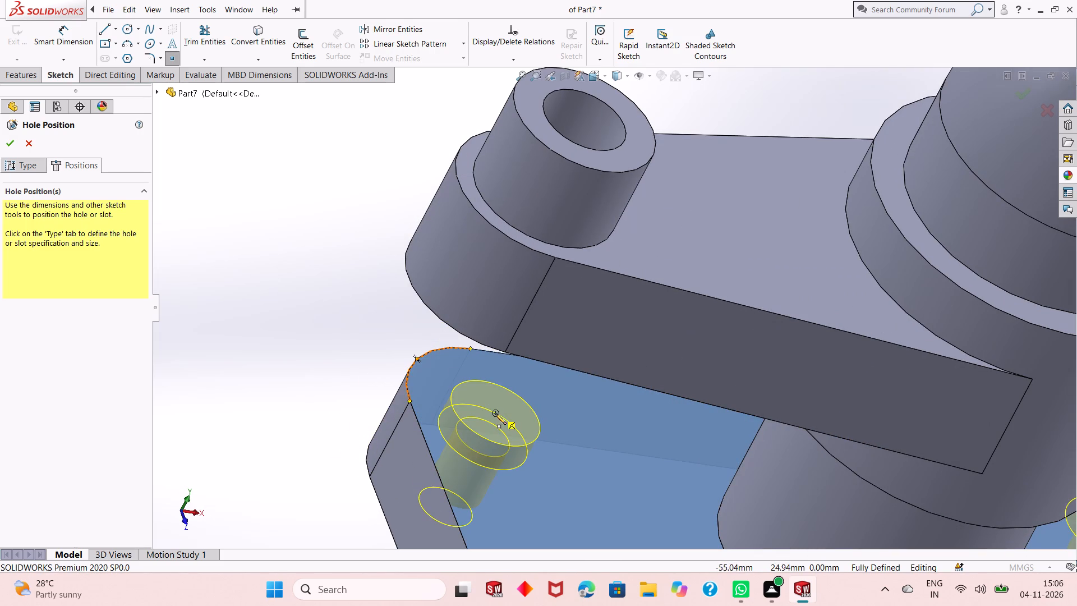
click(495, 414)
click(10, 144)
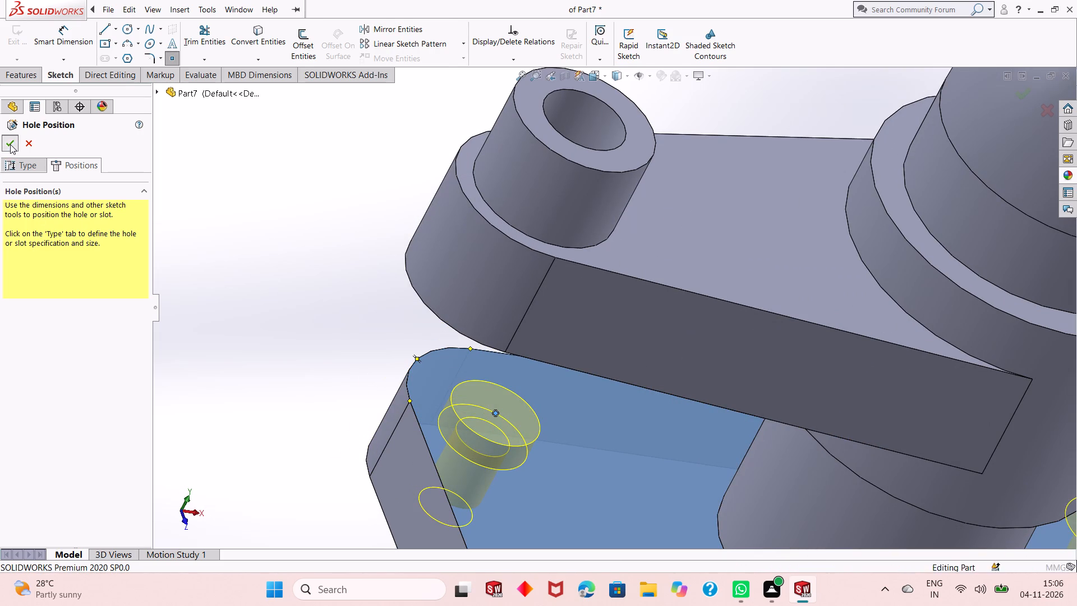
scroll(460, 359, up, 4)
key(Escape)
Examine the four corner holes in the base plate from its underside and from above.
scroll(622, 415, up, 2)
middle_drag(710, 452, 739, 269)
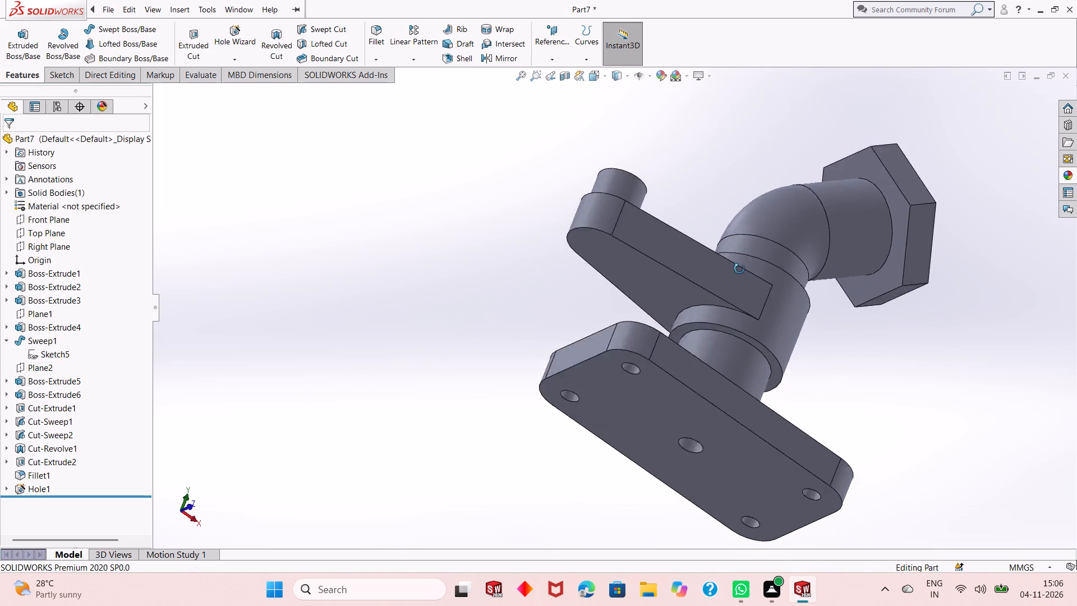
middle_drag(739, 269, 657, 449)
scroll(656, 438, up, 2)
scroll(795, 357, down, 4)
middle_drag(659, 415, 666, 482)
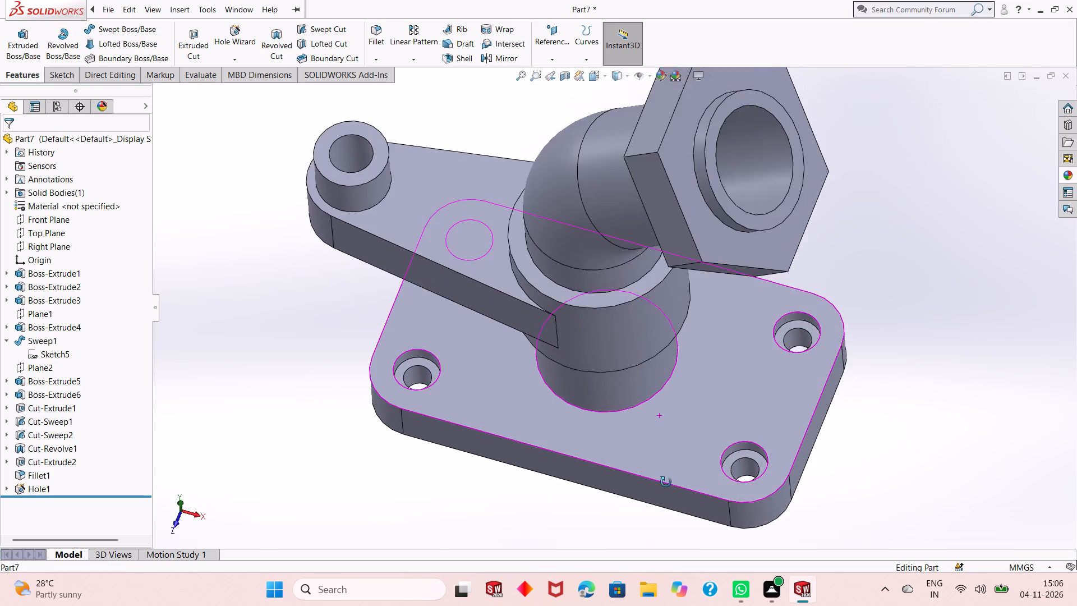
middle_drag(666, 482, 670, 414)
scroll(669, 417, up, 1)
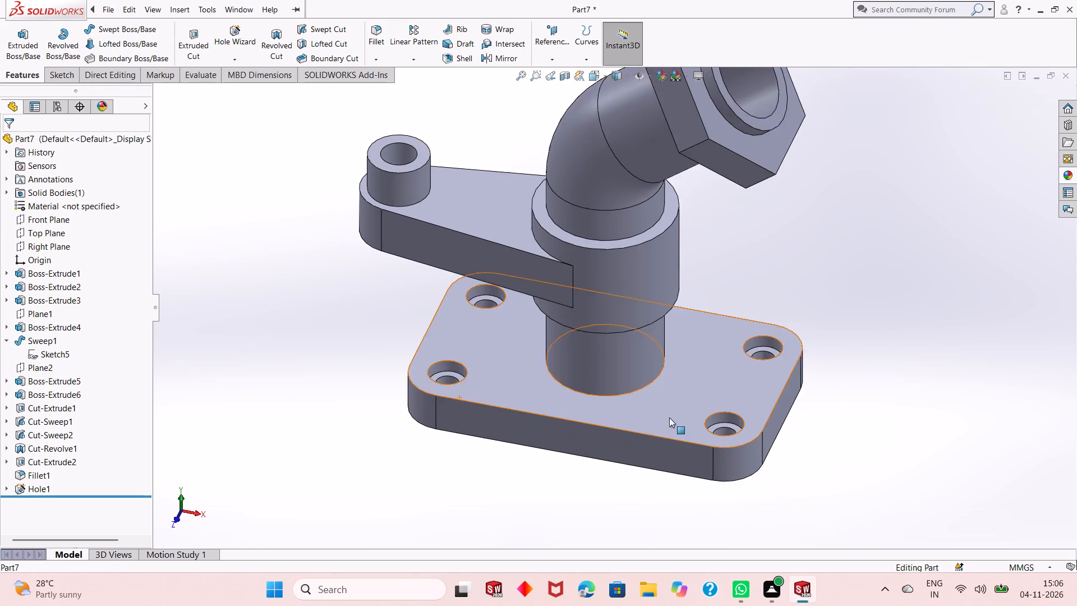
scroll(669, 417, up, 1)
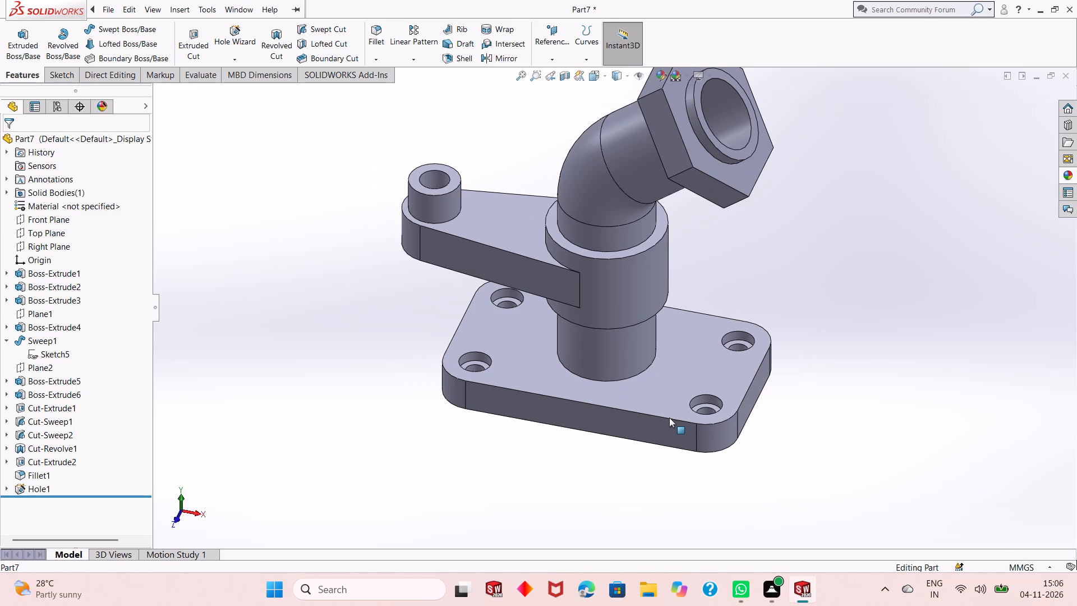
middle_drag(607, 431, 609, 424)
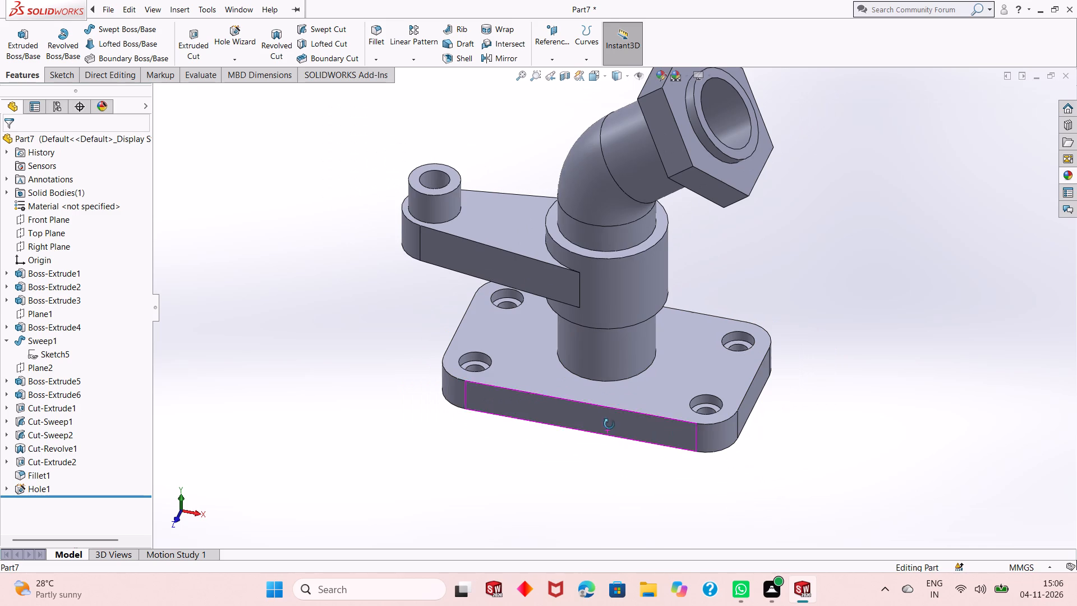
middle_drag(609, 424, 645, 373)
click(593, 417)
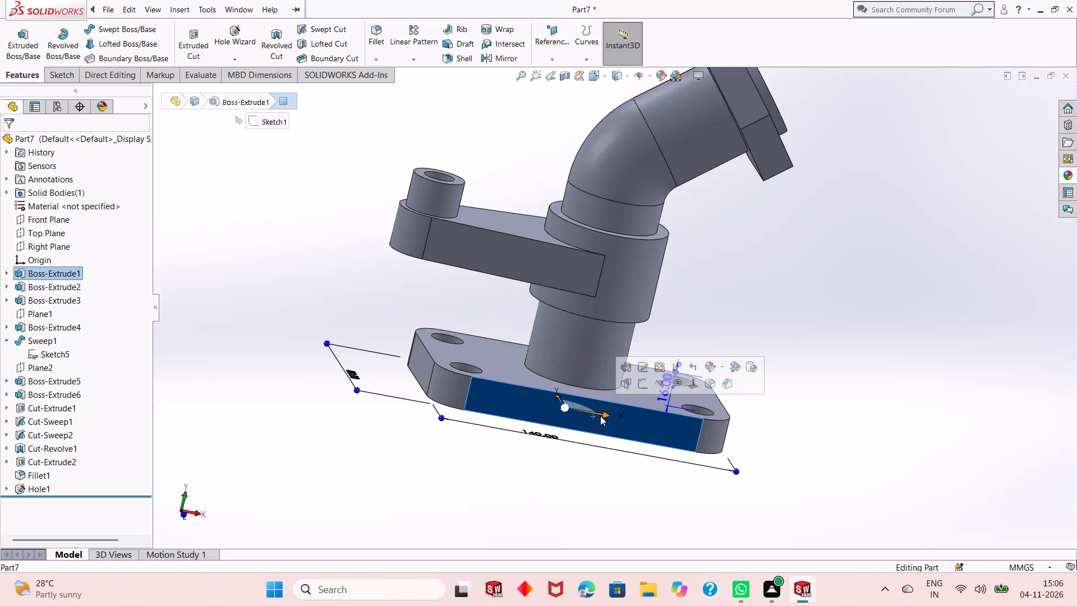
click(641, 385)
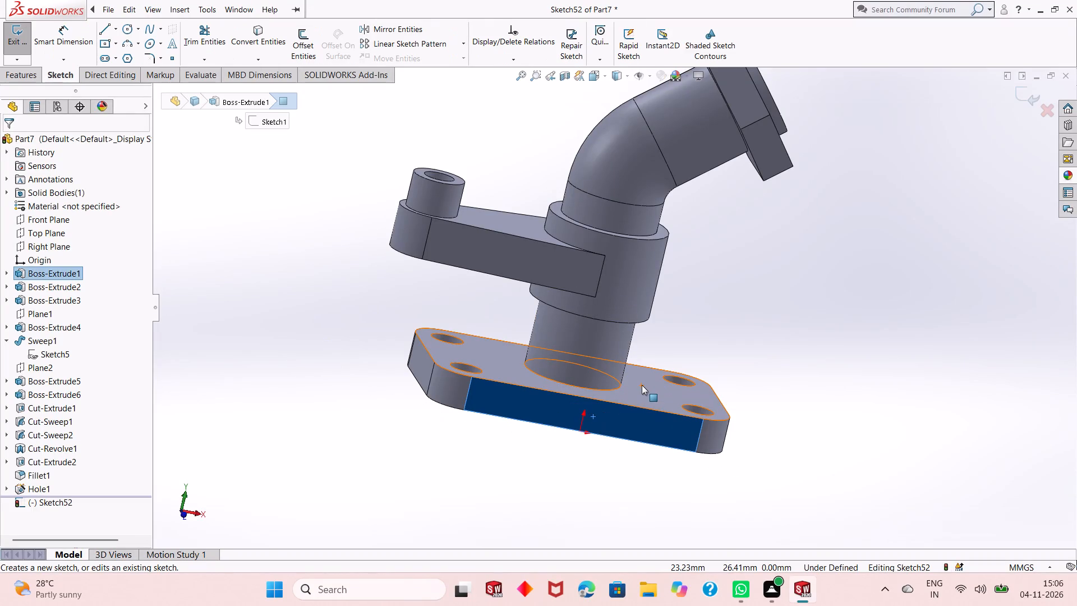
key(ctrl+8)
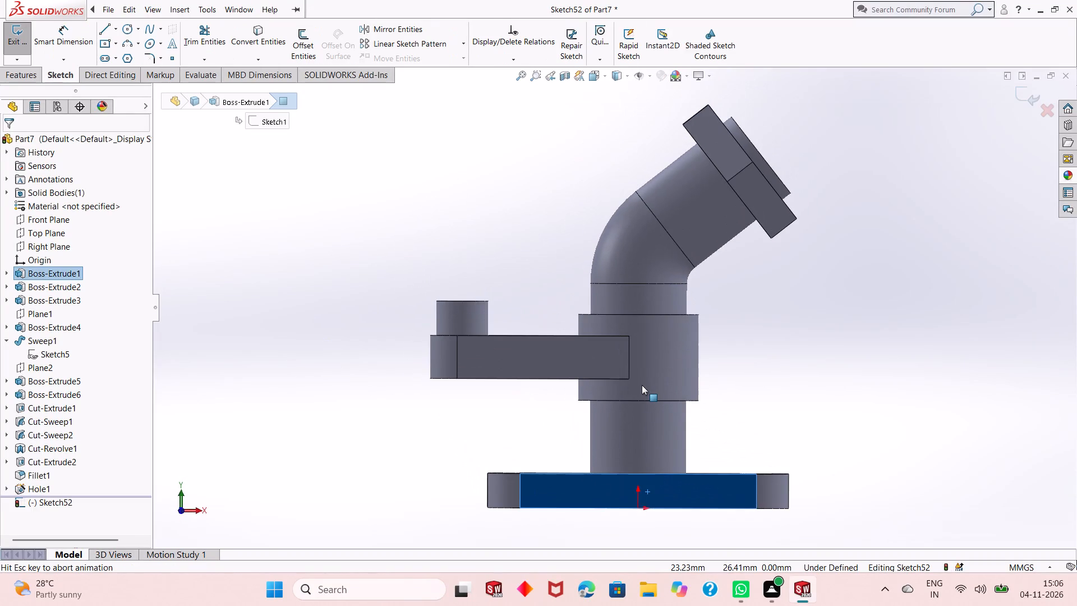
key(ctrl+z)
Examine the whole part from several sides, including the underside of the base plate.
scroll(733, 451, up, 1)
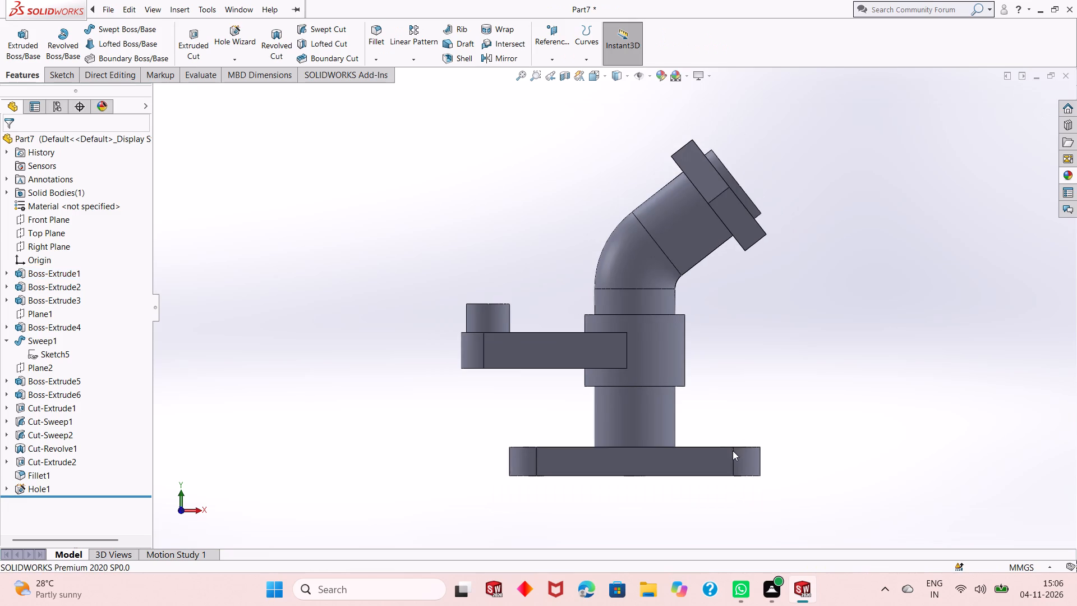
middle_drag(735, 449, 651, 494)
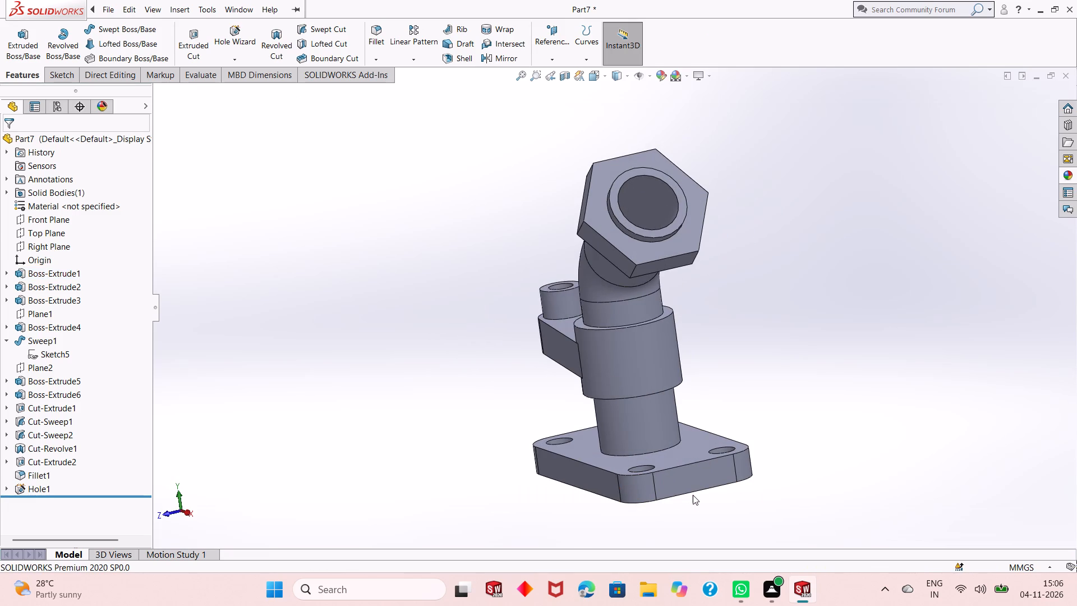
scroll(693, 495, up, 1)
middle_drag(716, 426, 567, 408)
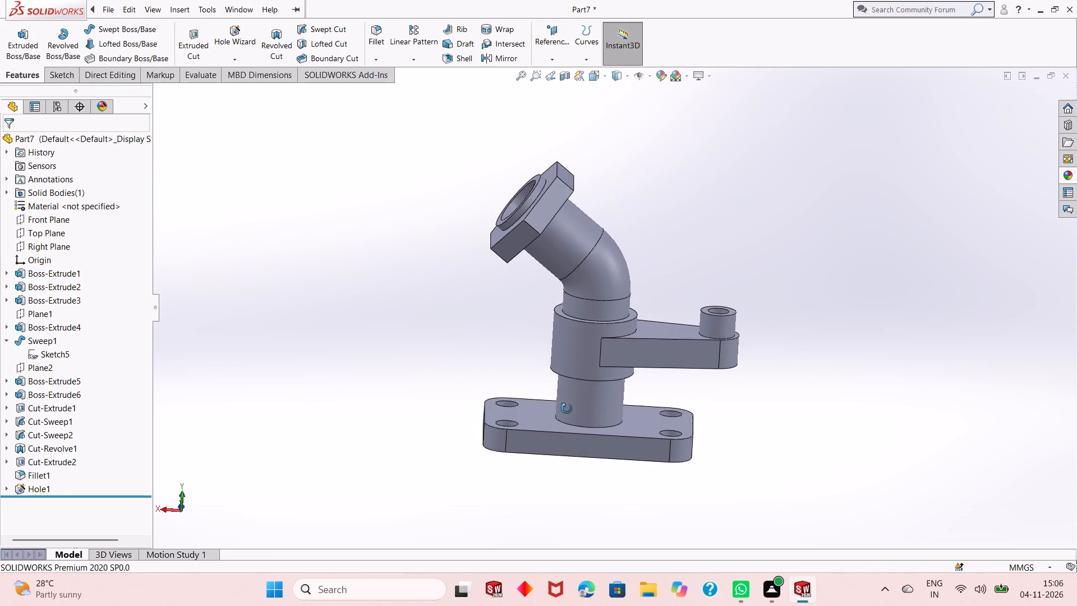
middle_drag(567, 408, 558, 420)
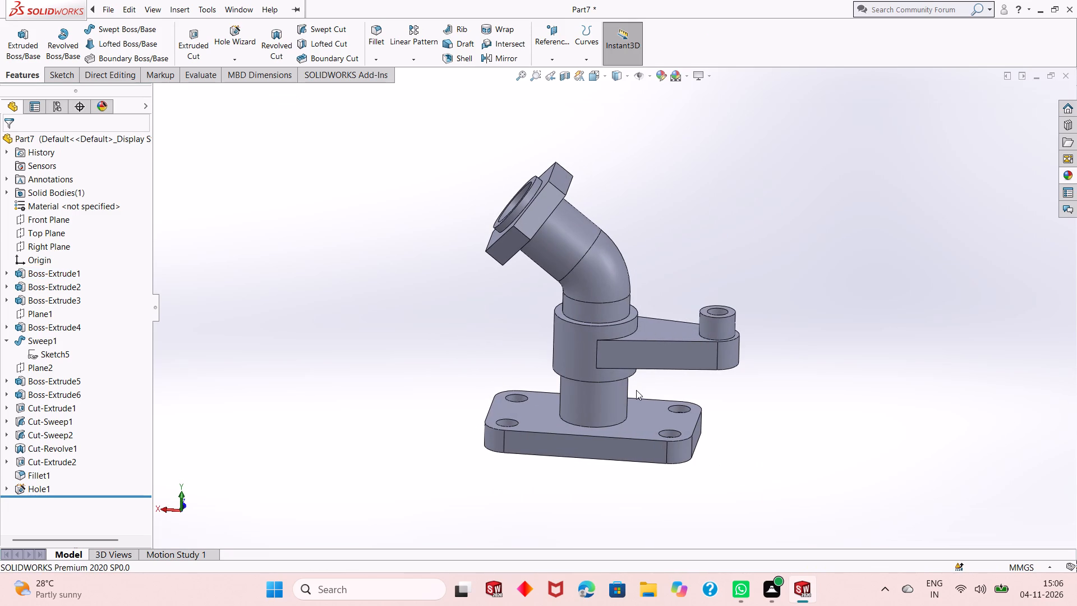
scroll(653, 373, up, 2)
middle_drag(665, 367, 670, 361)
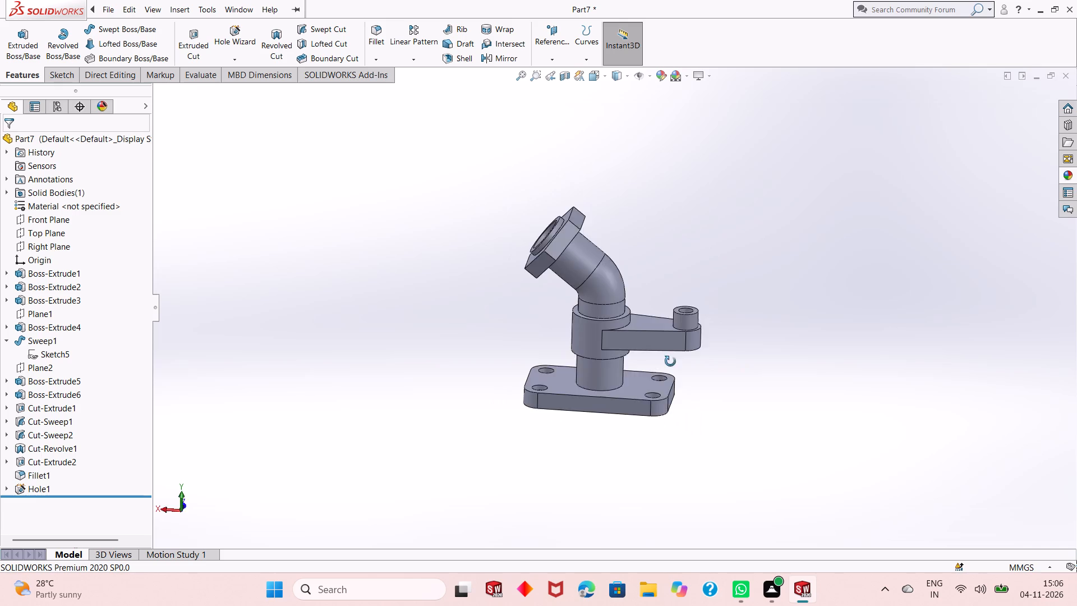
middle_drag(670, 361, 823, 369)
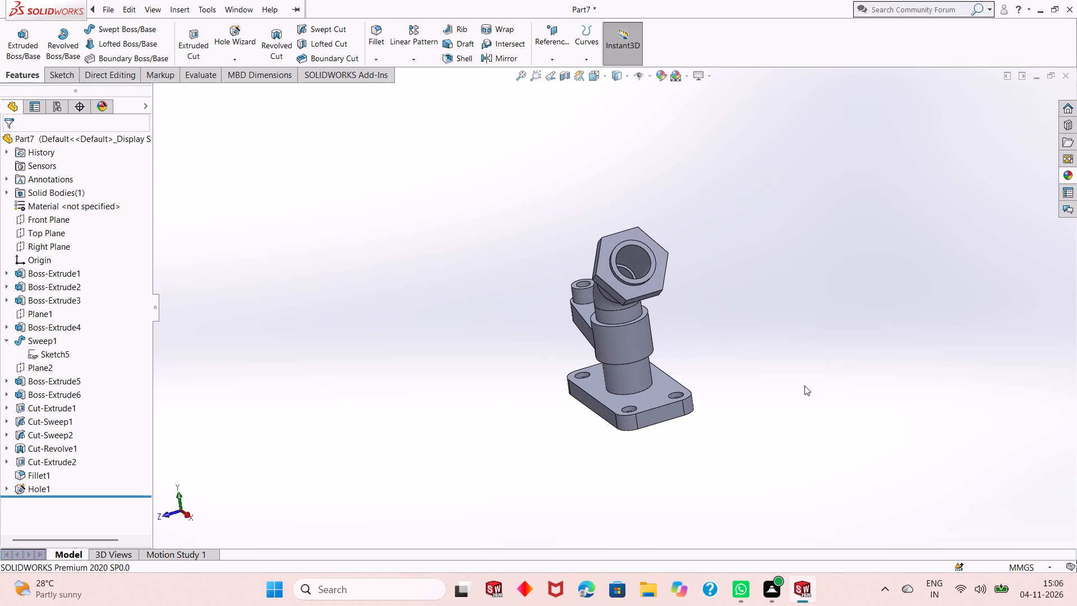
middle_drag(652, 418, 676, 284)
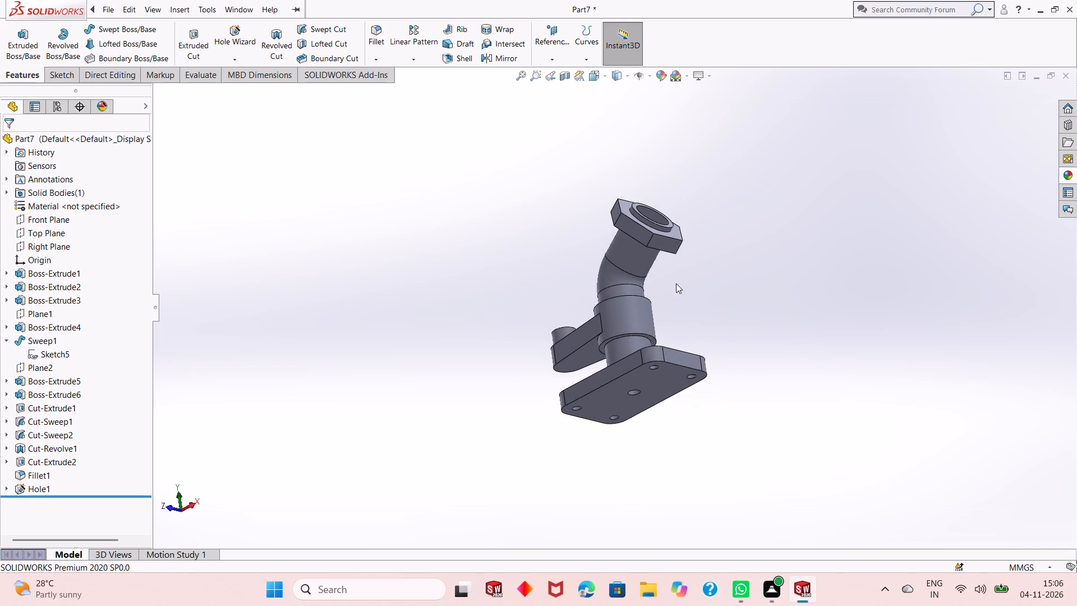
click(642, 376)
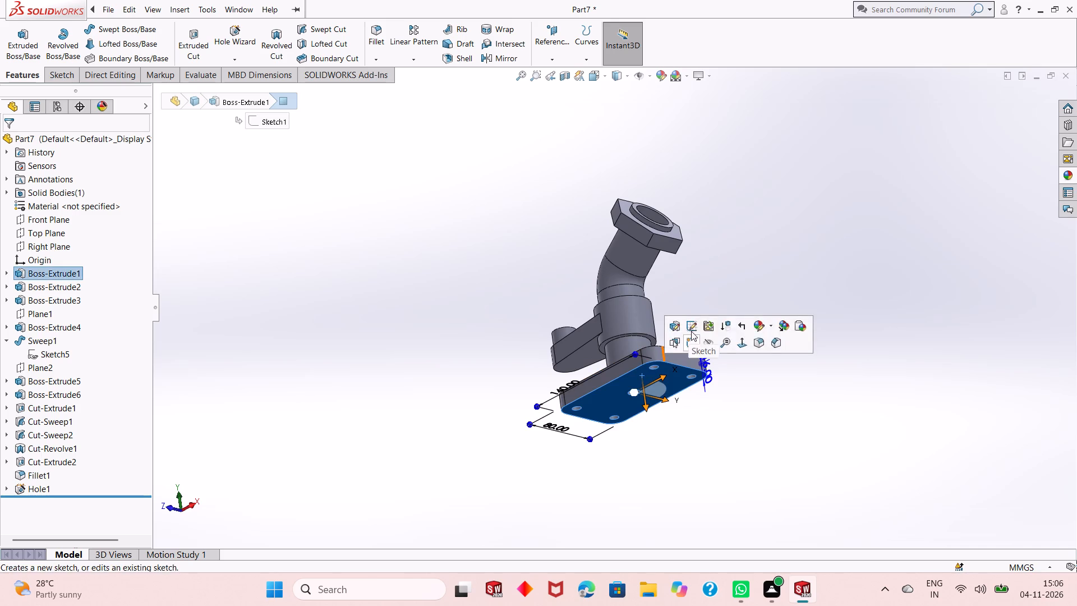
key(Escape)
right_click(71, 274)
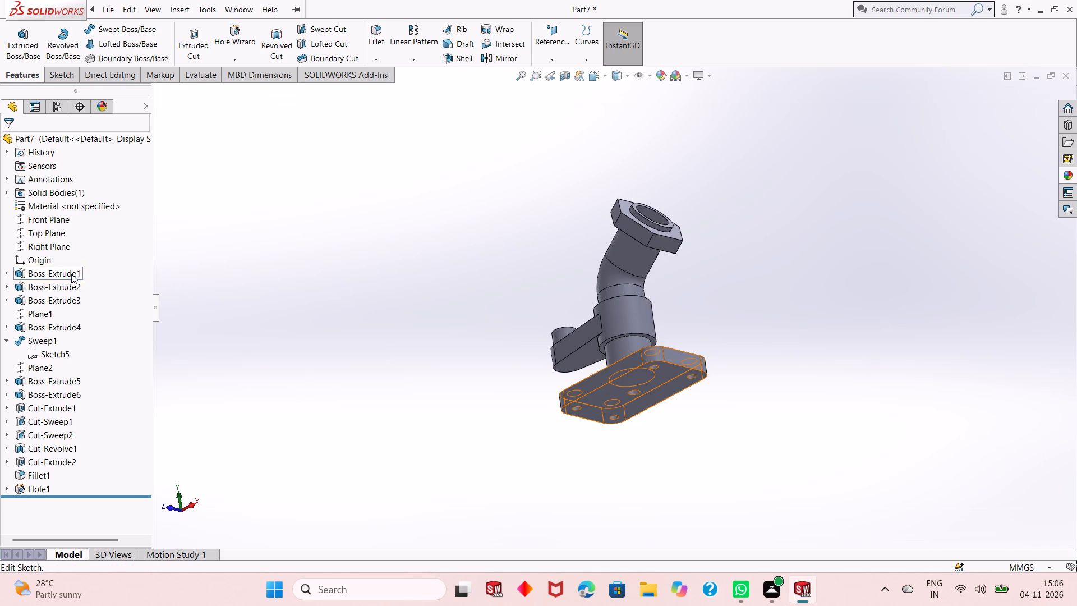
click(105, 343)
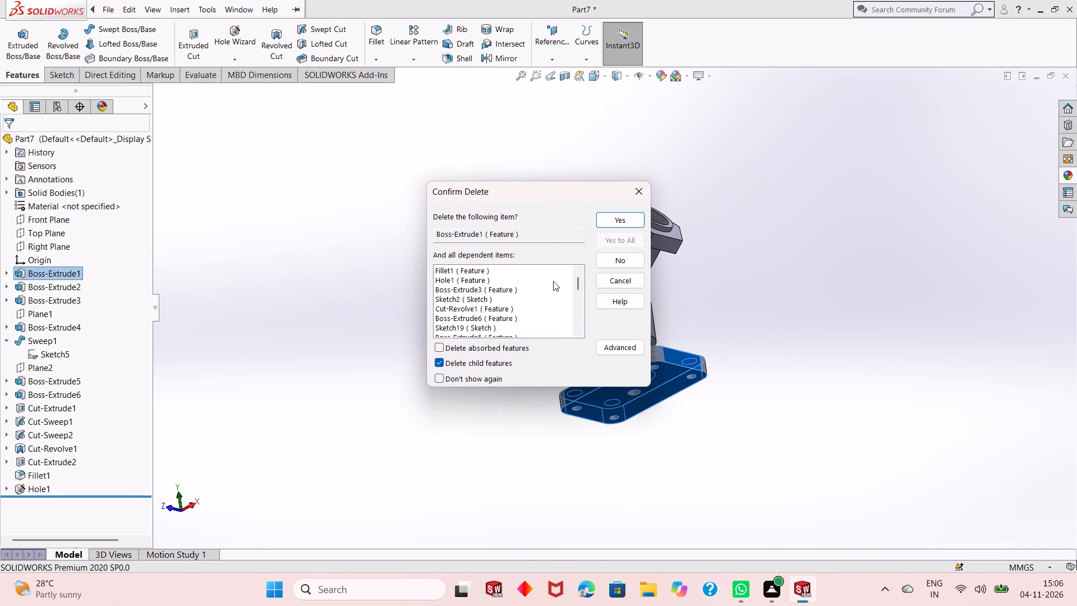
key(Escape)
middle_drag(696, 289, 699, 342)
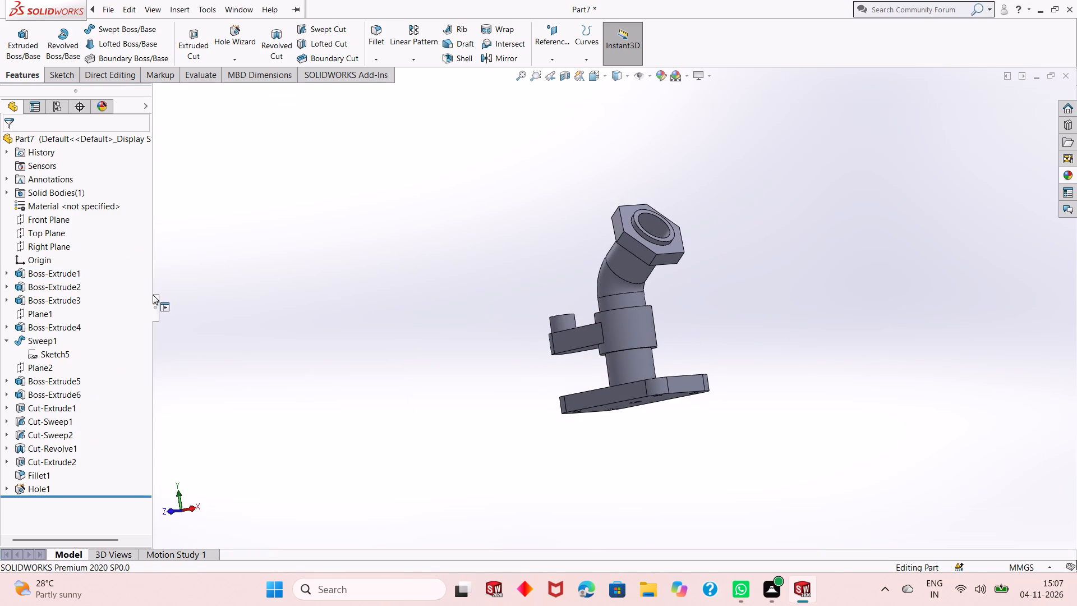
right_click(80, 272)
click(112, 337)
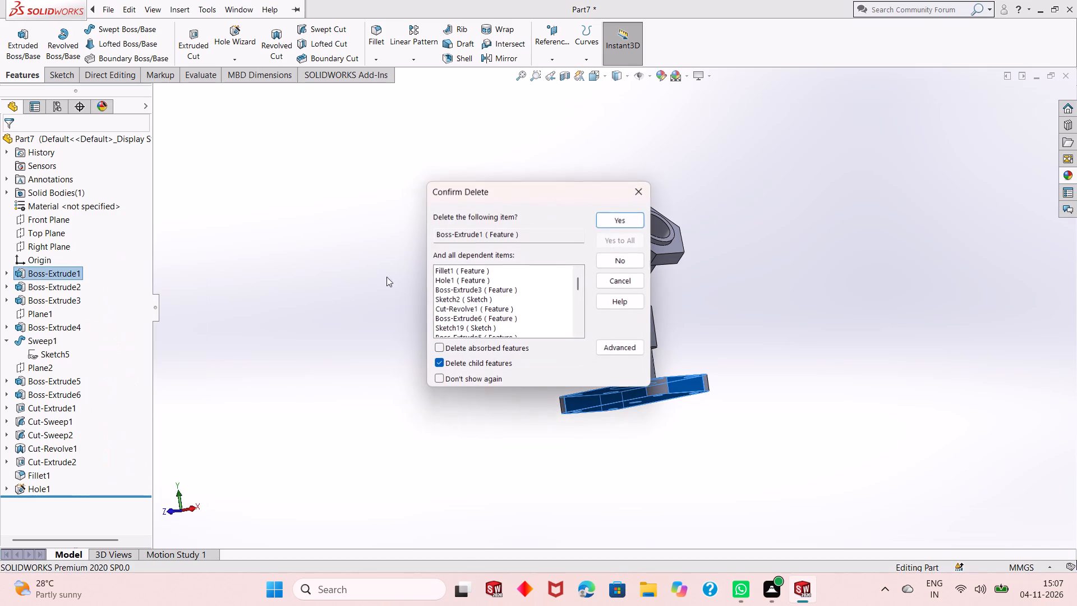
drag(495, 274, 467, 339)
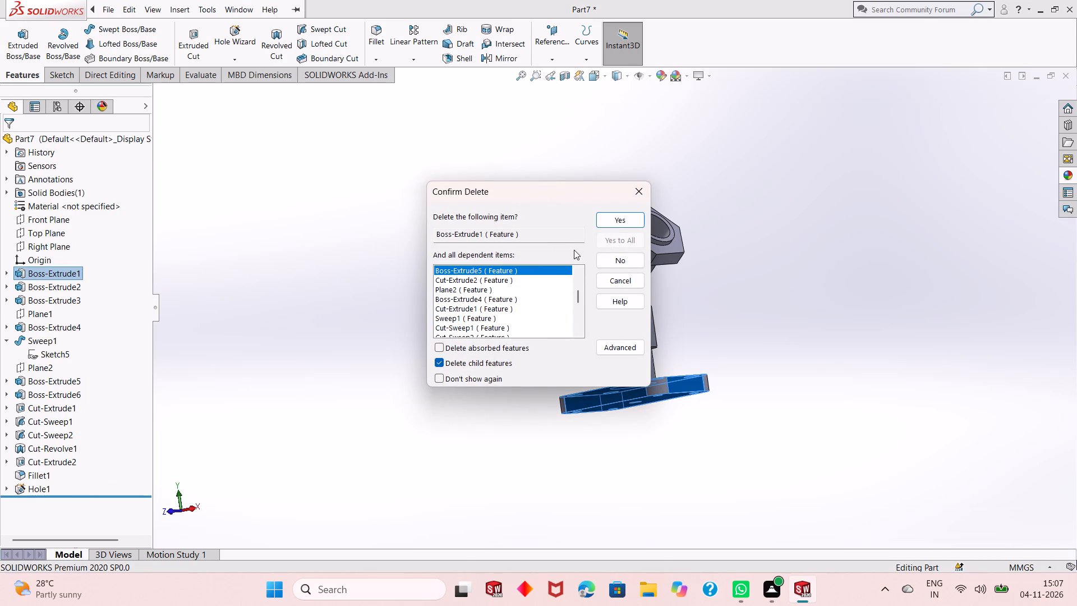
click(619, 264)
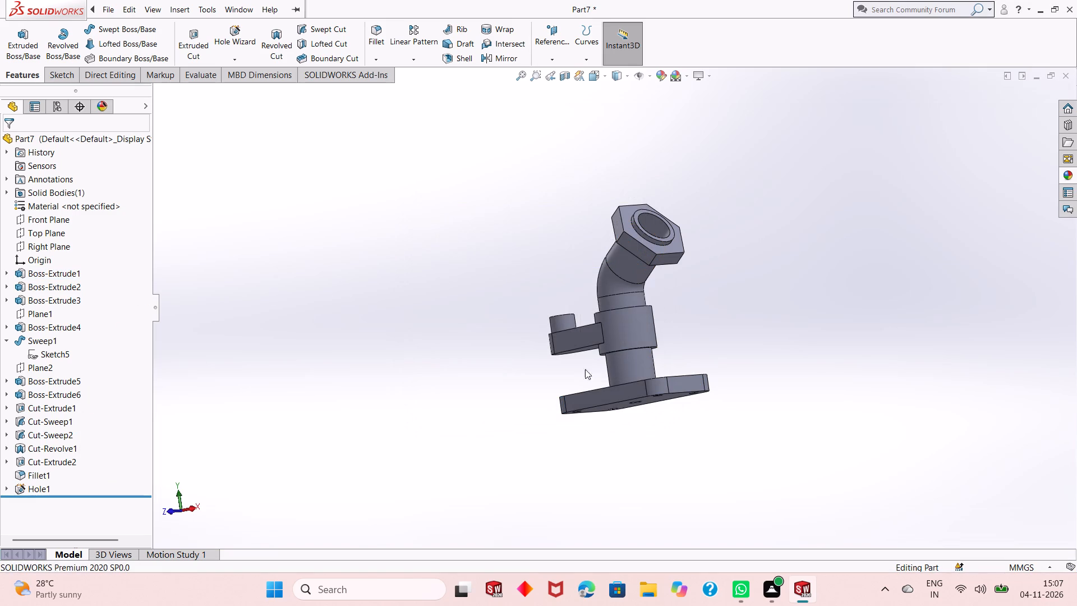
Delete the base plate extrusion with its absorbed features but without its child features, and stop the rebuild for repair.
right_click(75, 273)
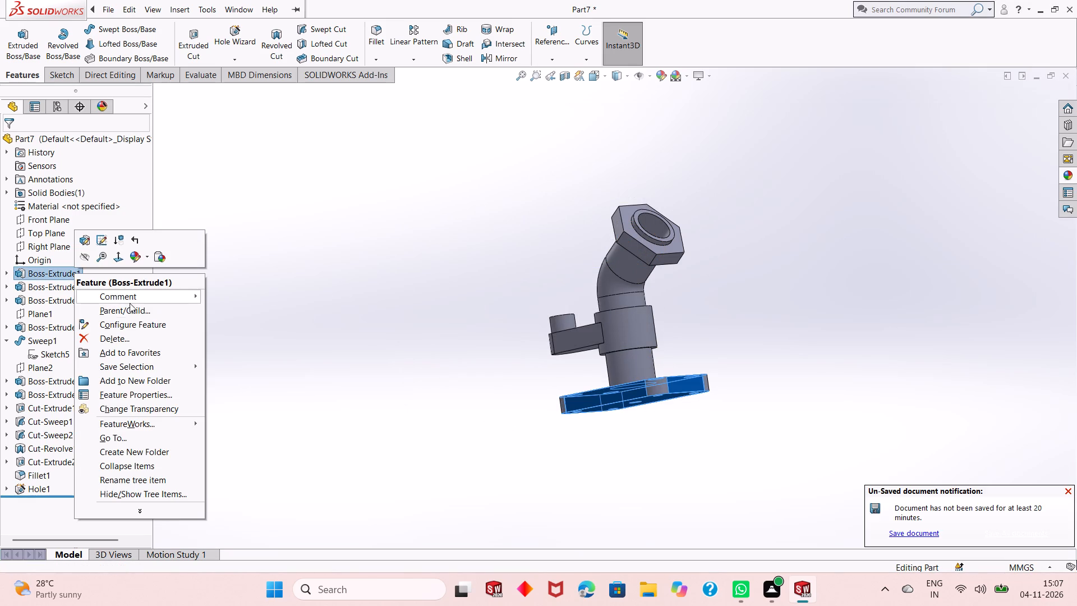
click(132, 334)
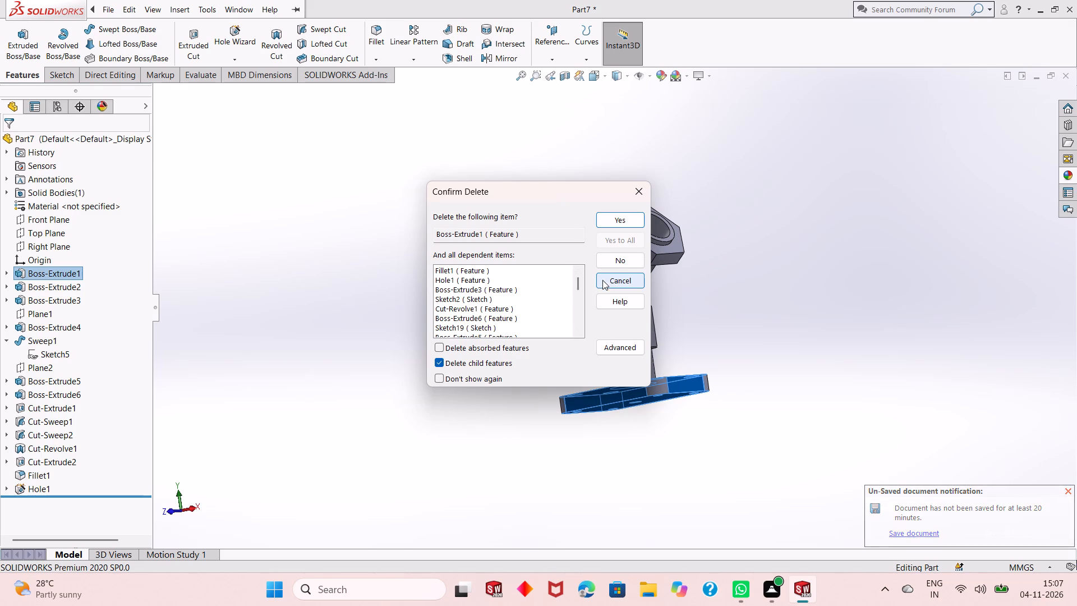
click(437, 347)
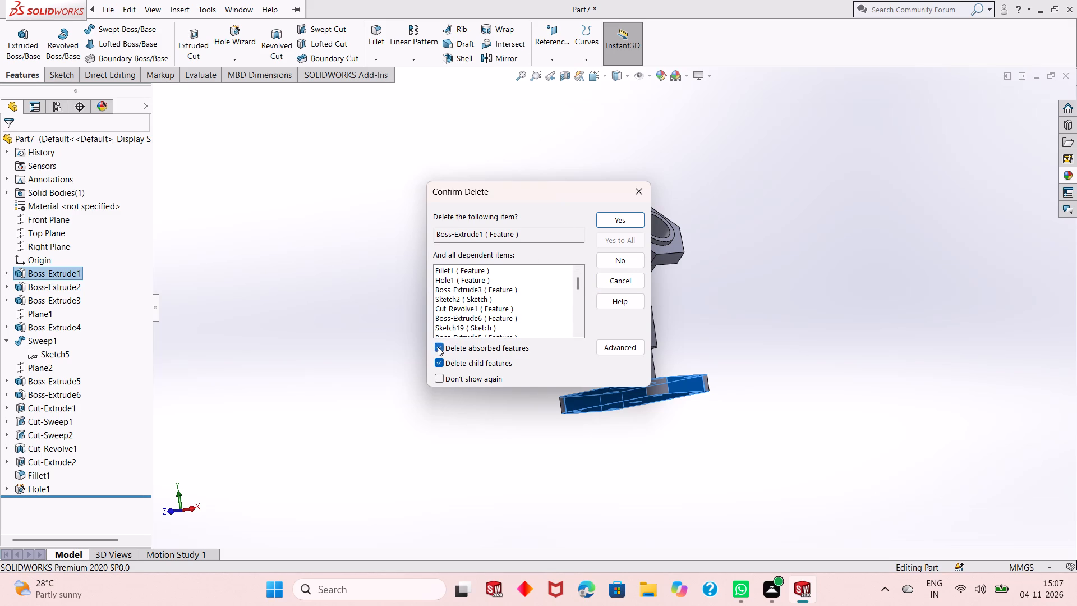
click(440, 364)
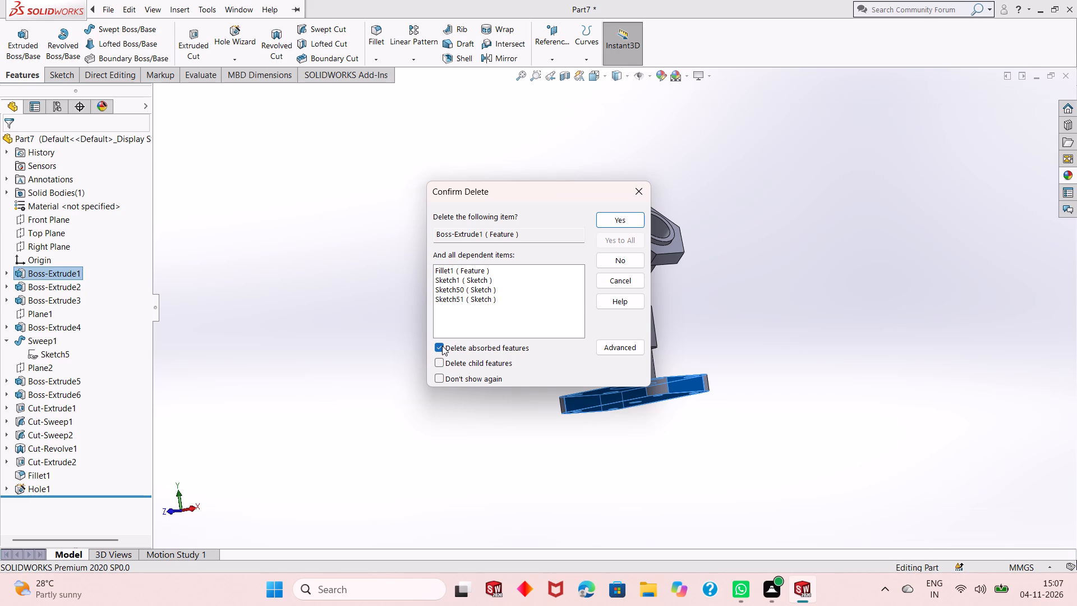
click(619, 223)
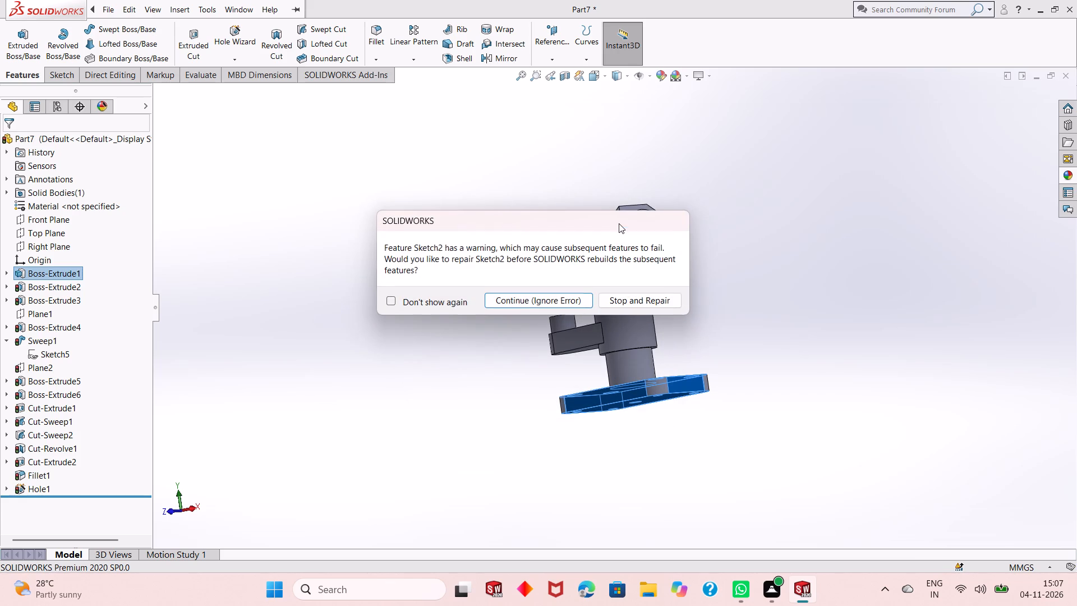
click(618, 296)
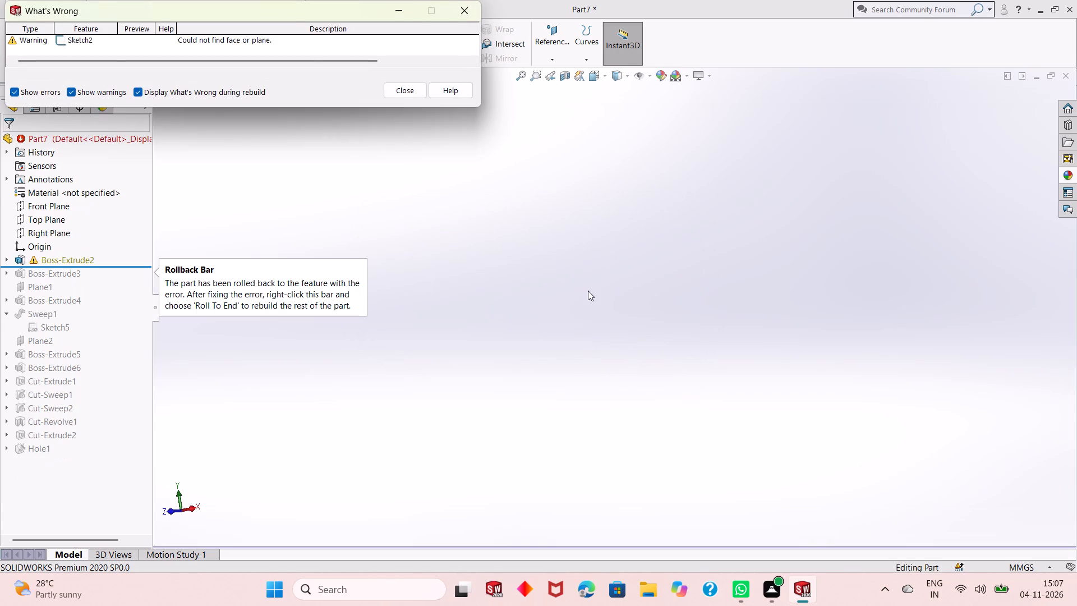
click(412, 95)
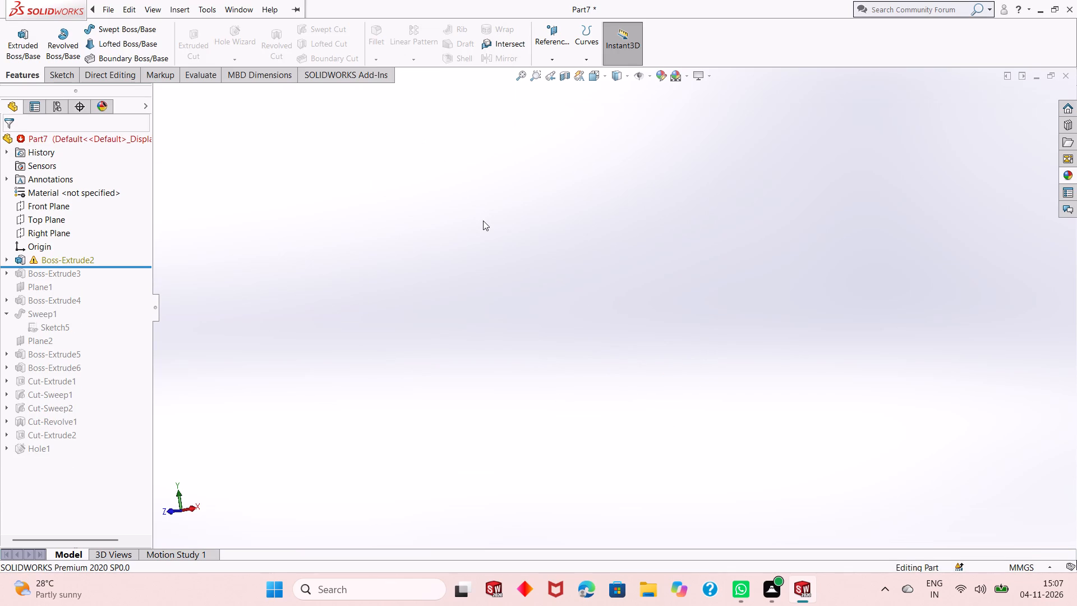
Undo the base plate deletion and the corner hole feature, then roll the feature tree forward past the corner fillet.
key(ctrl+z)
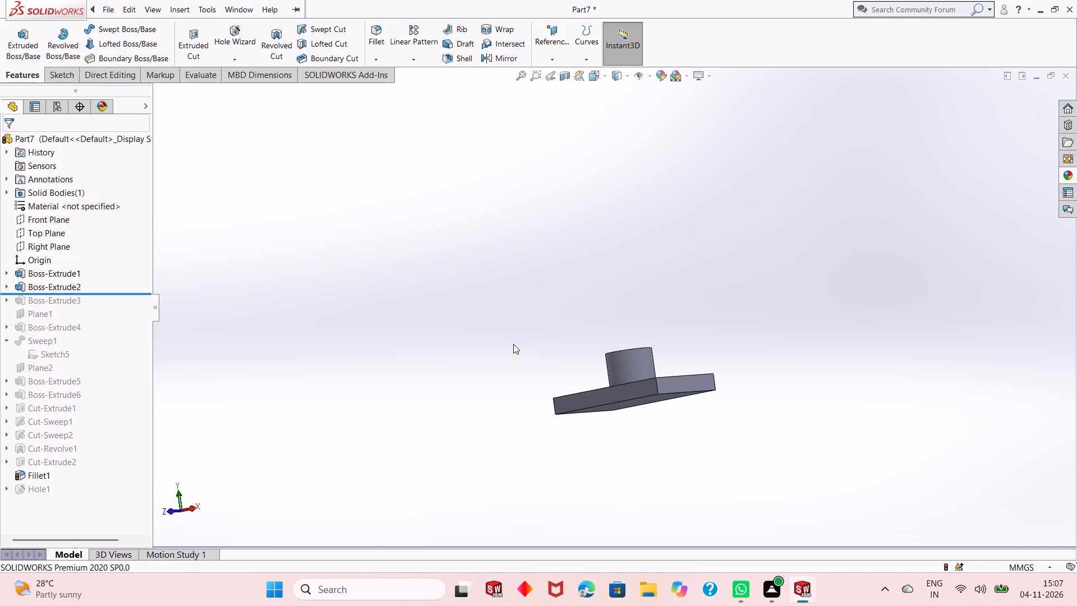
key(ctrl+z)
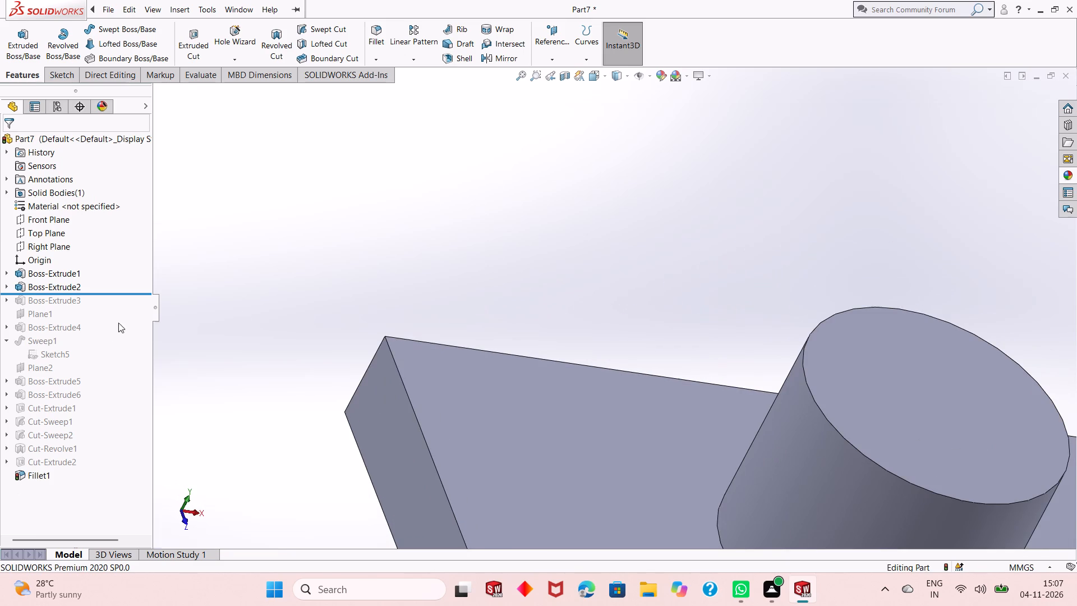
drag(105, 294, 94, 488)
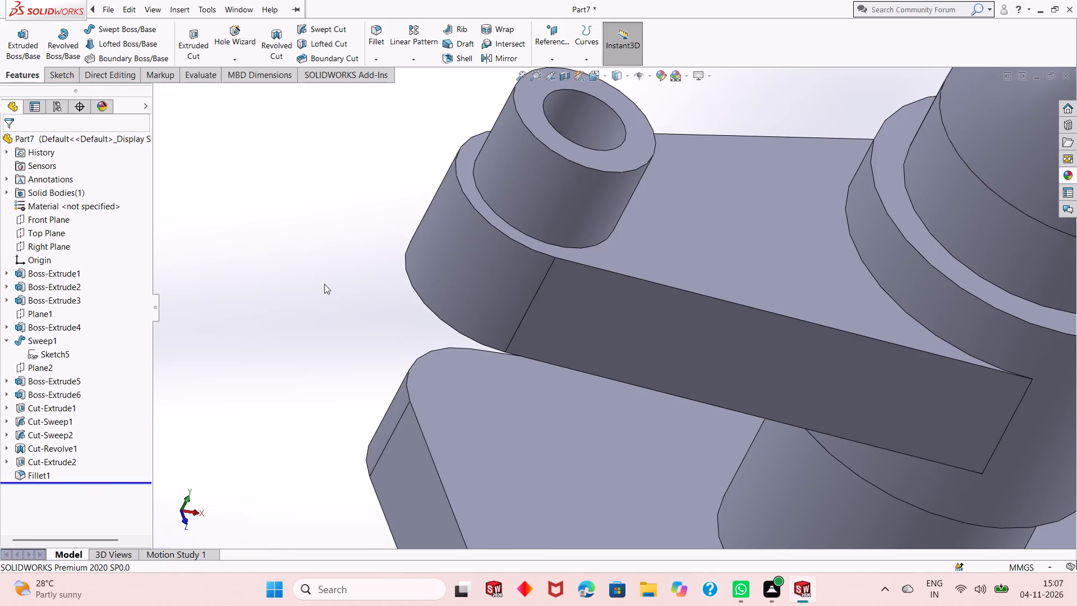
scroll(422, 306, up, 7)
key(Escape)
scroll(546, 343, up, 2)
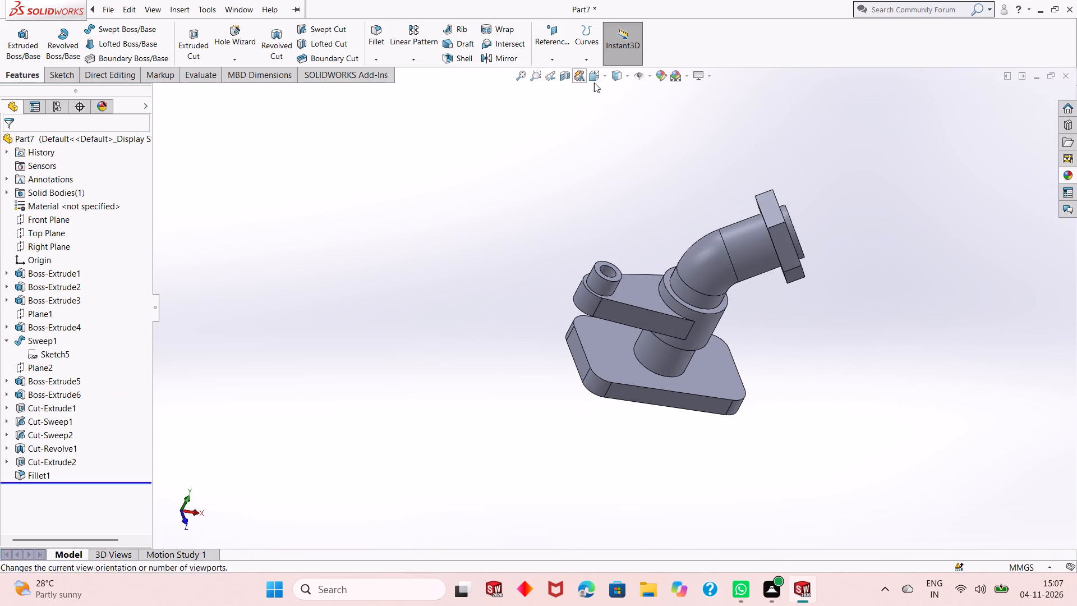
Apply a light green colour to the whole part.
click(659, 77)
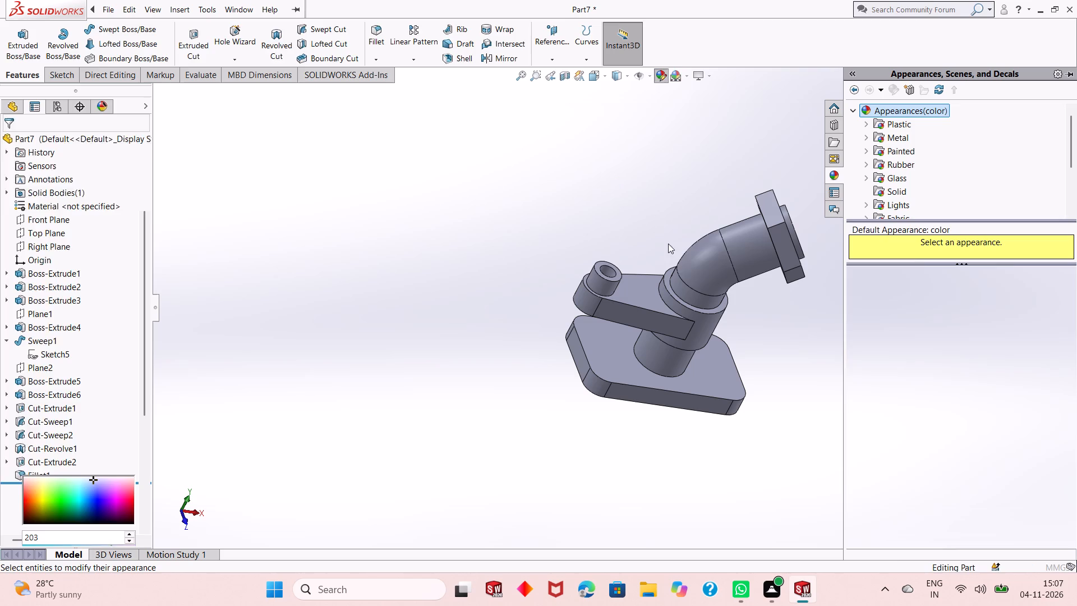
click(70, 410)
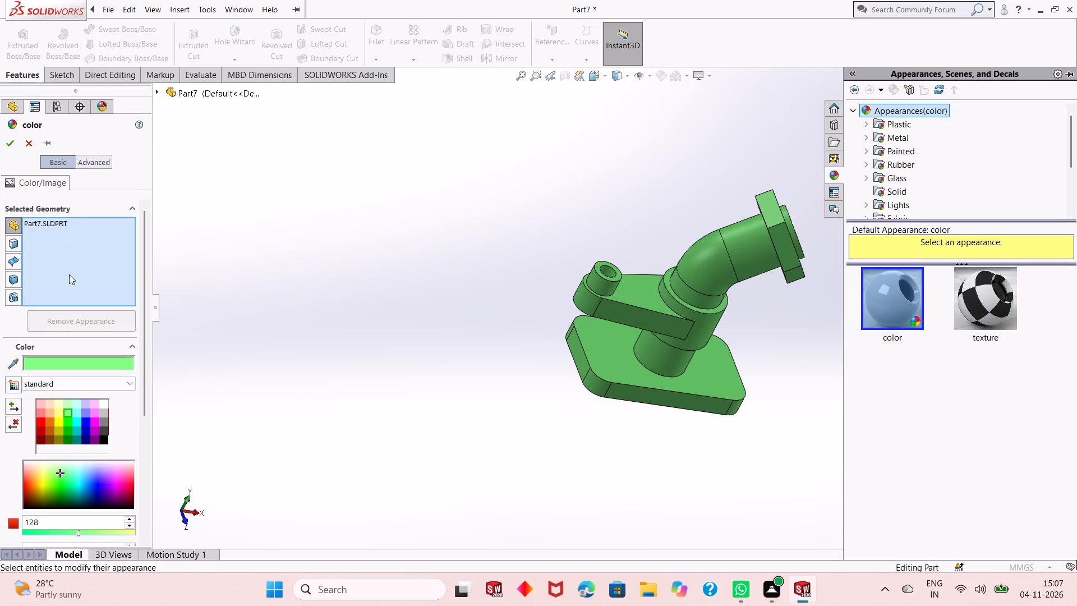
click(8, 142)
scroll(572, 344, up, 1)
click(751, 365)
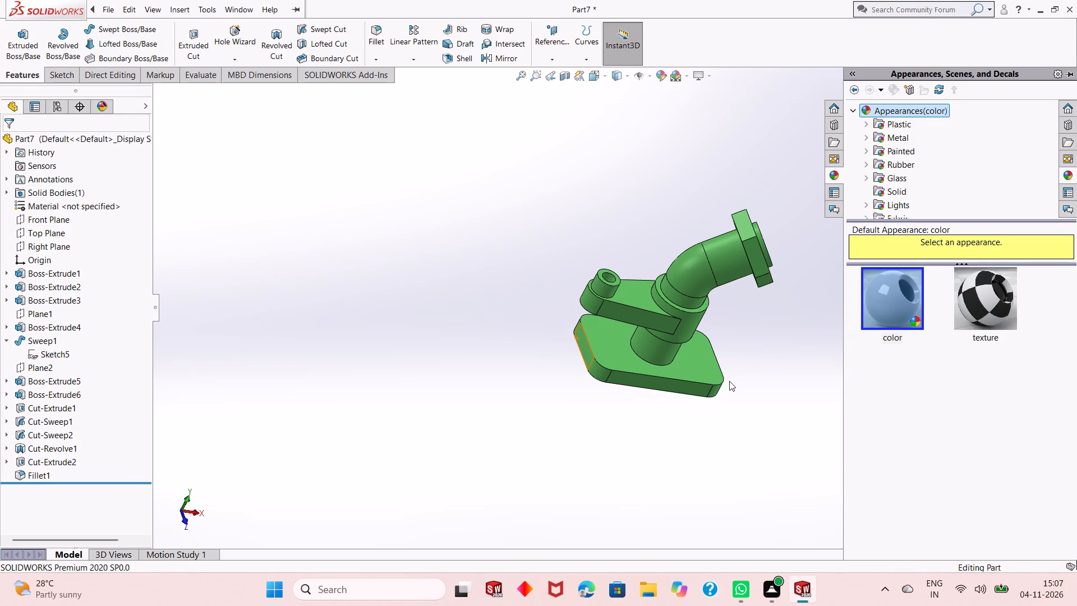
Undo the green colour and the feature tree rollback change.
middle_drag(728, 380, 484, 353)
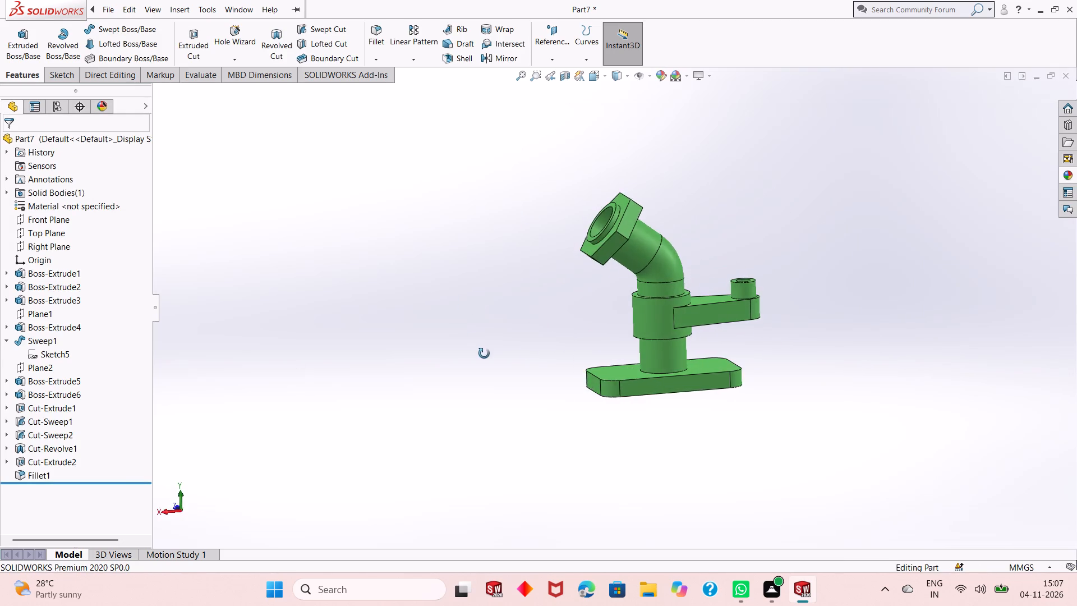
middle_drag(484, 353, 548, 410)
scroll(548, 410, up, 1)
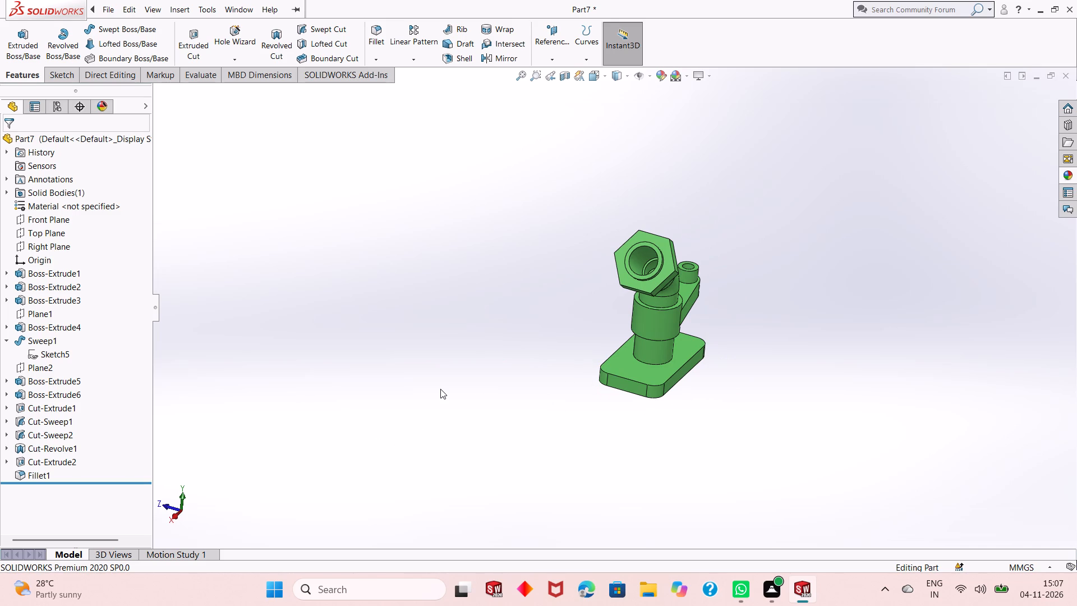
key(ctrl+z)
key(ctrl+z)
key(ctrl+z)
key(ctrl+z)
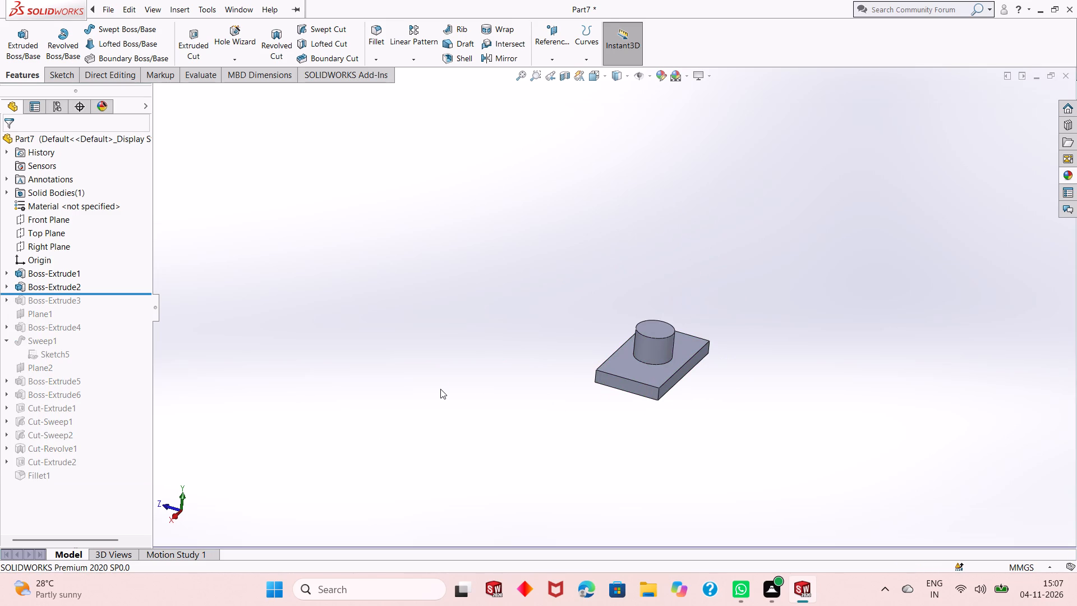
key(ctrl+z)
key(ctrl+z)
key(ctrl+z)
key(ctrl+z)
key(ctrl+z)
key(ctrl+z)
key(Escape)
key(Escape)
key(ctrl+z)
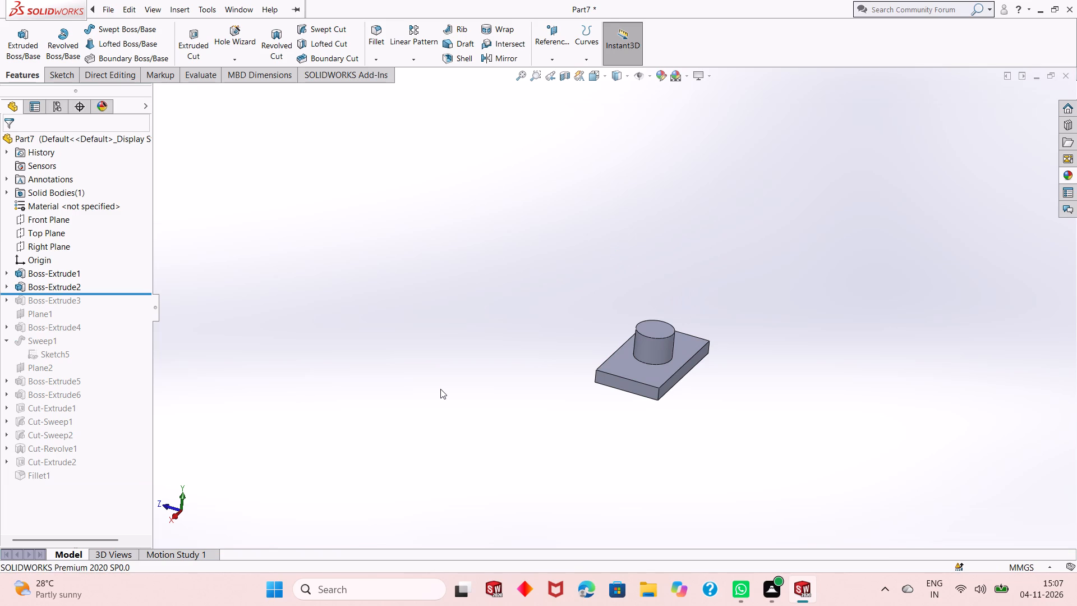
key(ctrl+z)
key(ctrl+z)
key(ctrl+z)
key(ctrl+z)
Roll the feature tree forward past the base plate's corner fillet.
drag(138, 293, 126, 467)
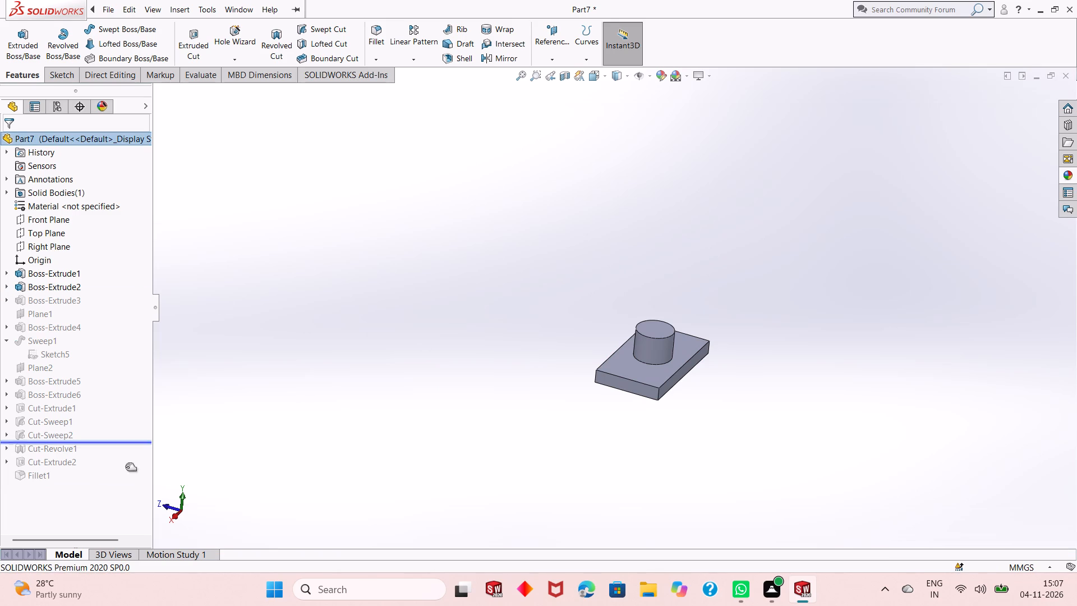
drag(126, 467, 123, 494)
scroll(652, 354, down, 2)
key(Escape)
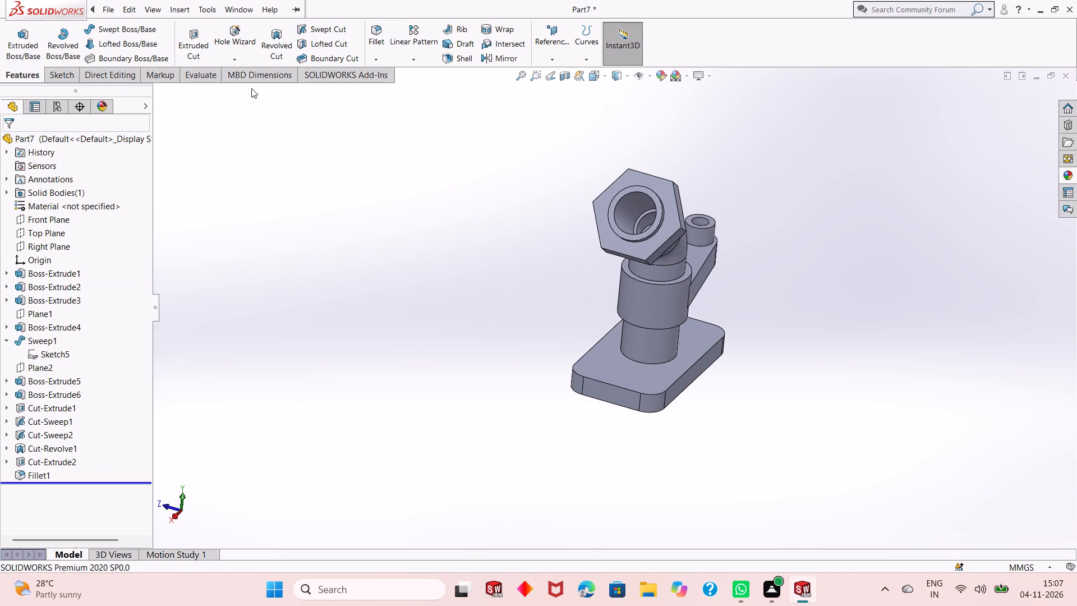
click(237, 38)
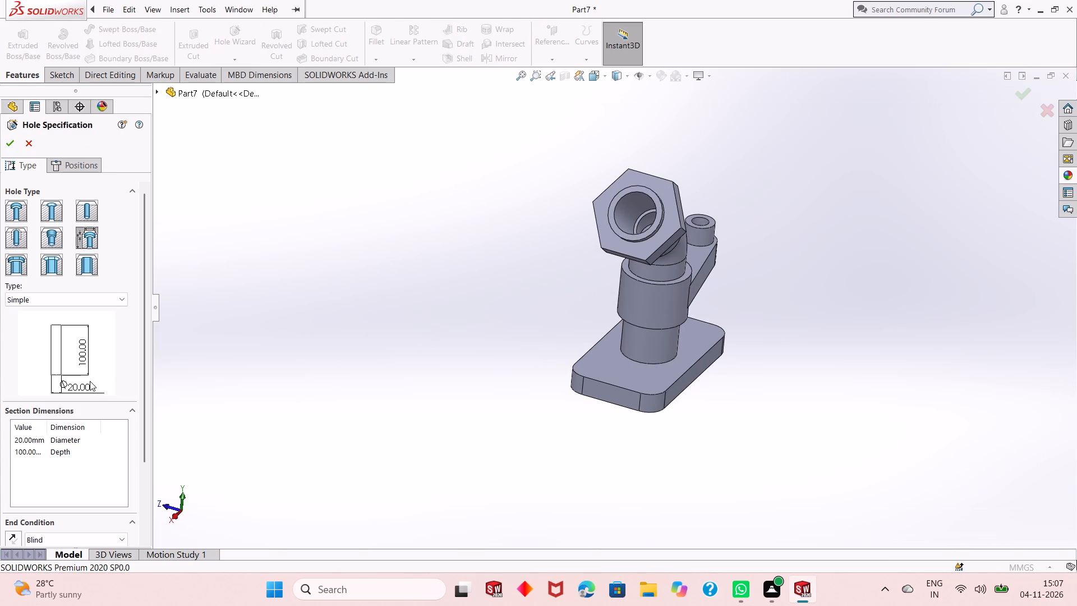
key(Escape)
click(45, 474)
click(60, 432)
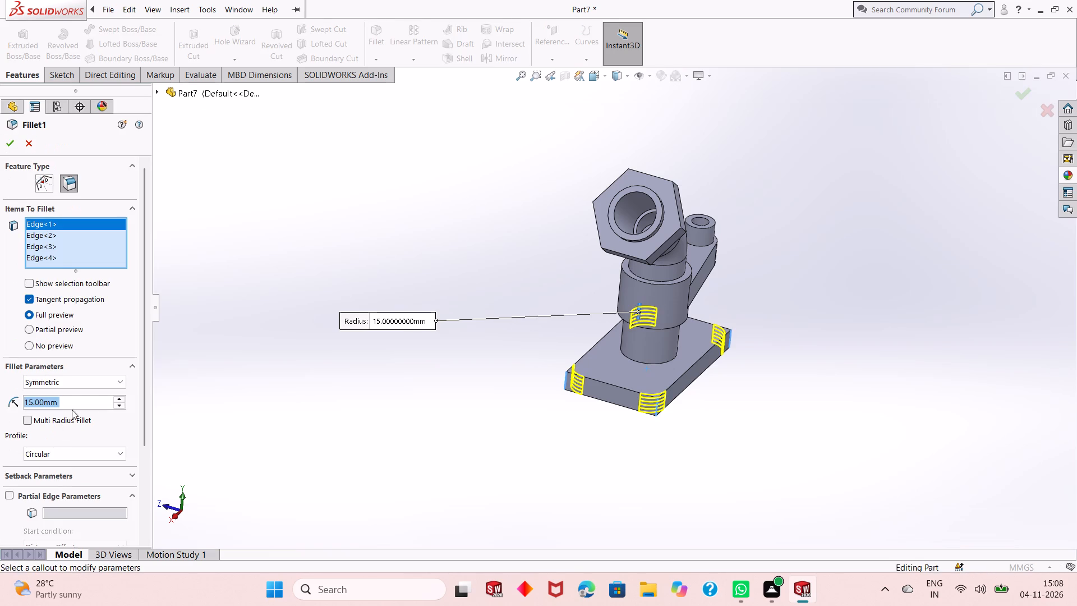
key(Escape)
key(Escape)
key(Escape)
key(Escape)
Define a counterbored hole with 9 mm diameter, 20 mm depth, 15 mm counterbore diameter and 5 mm counterbore depth.
click(233, 49)
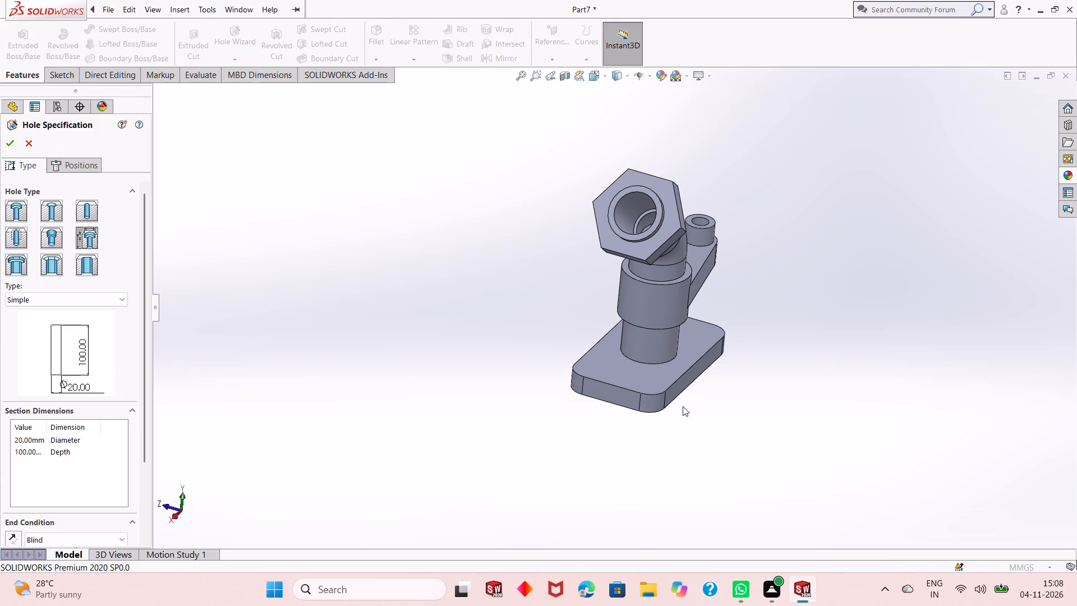
scroll(683, 406, down, 3)
click(81, 236)
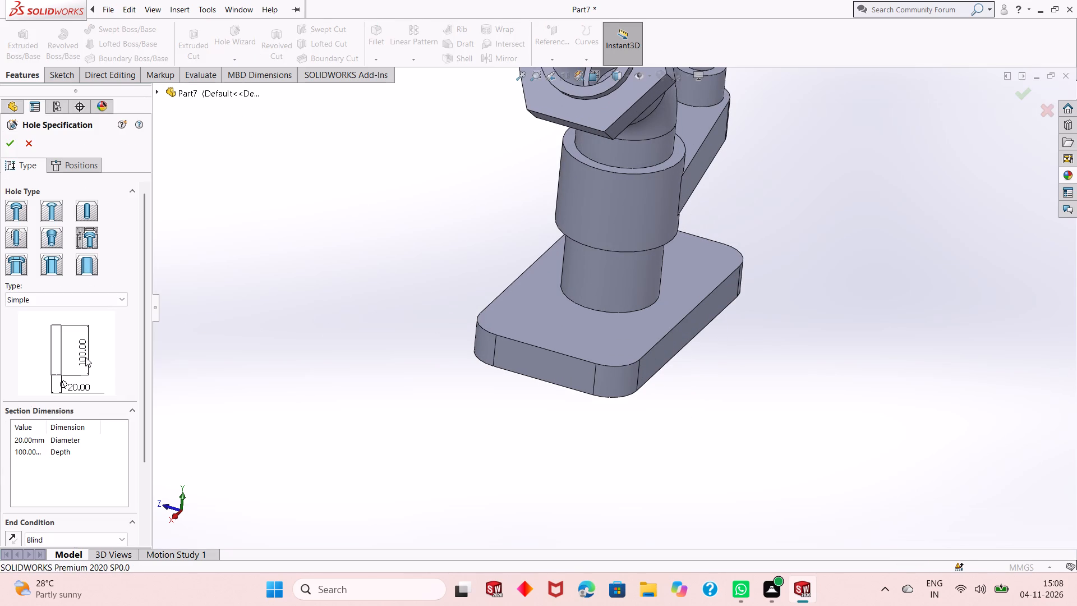
click(90, 295)
click(69, 382)
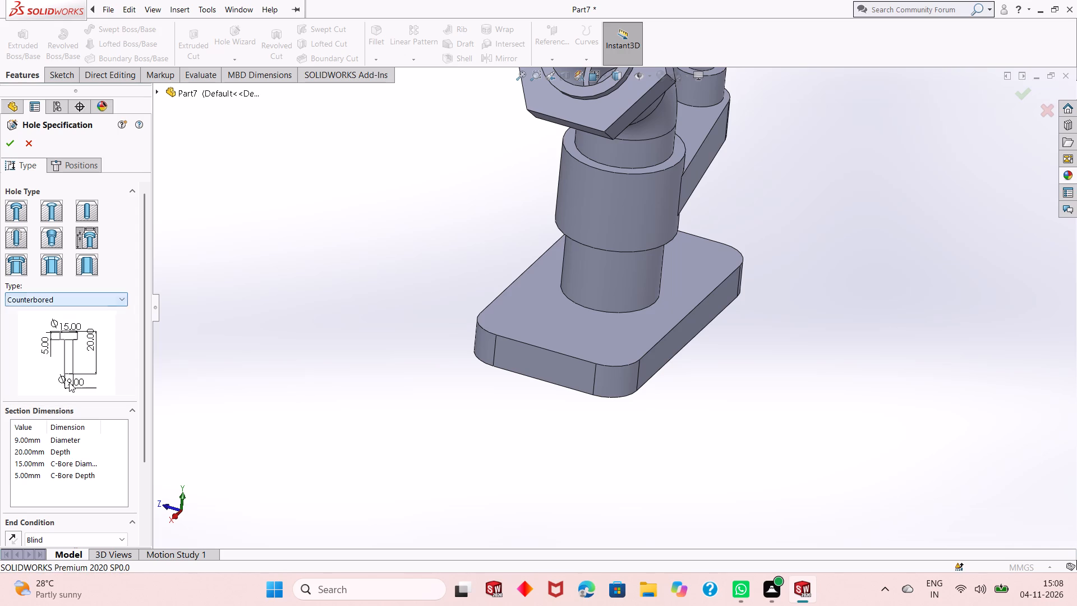
Place the counterbored holes on the base plate's top face at the centres of its four rounded corners.
scroll(565, 337, down, 3)
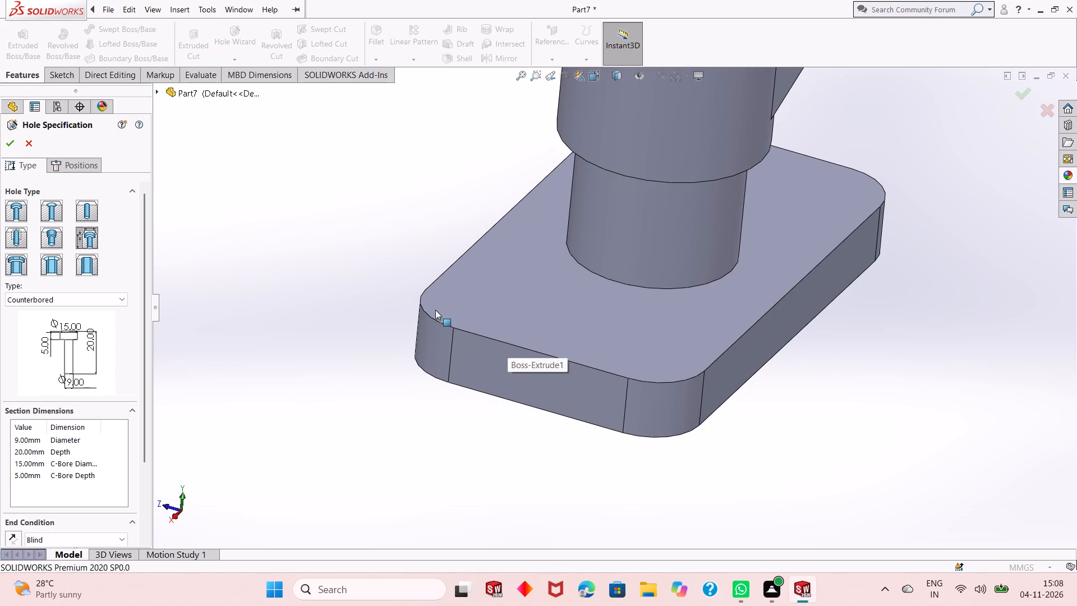
click(65, 168)
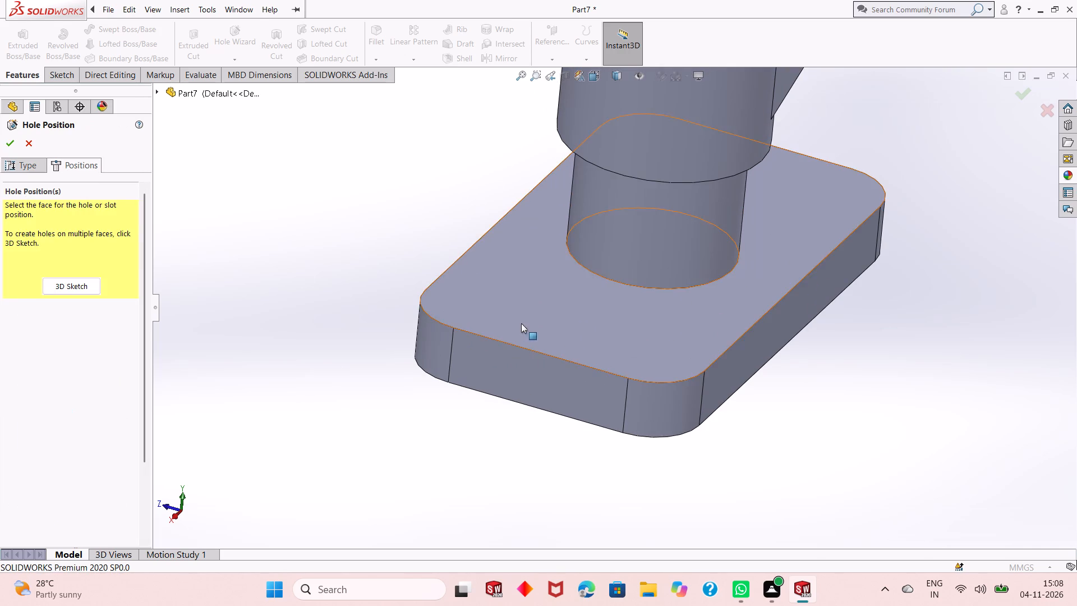
click(521, 323)
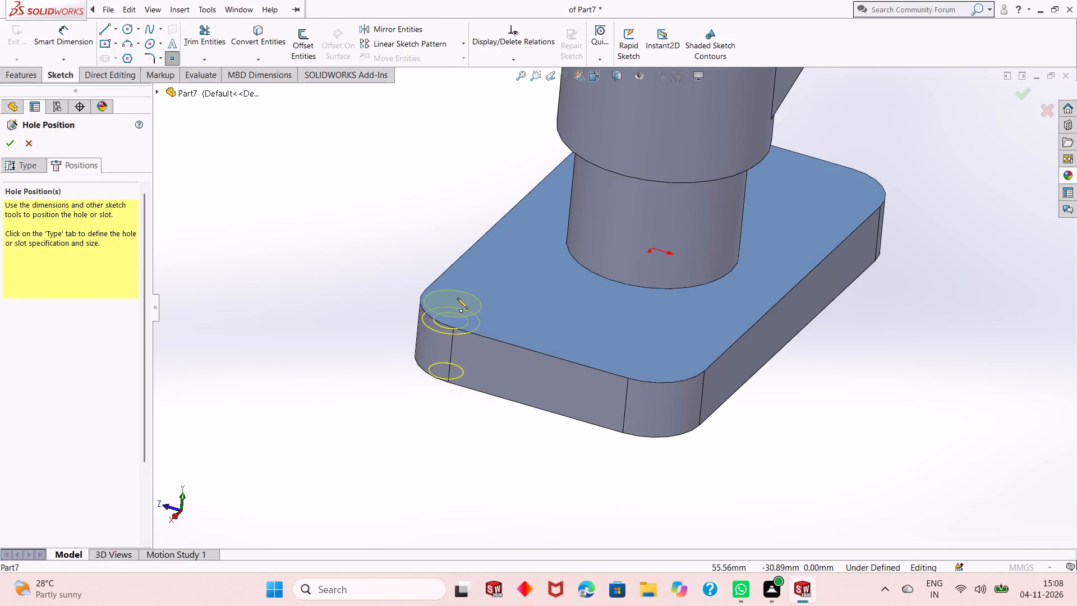
click(478, 306)
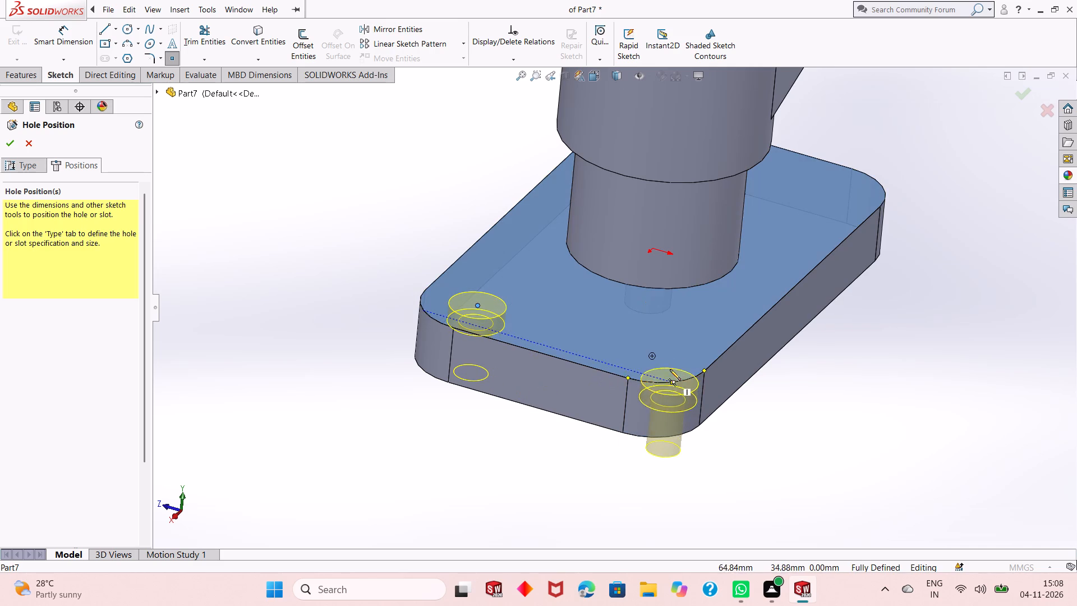
click(651, 355)
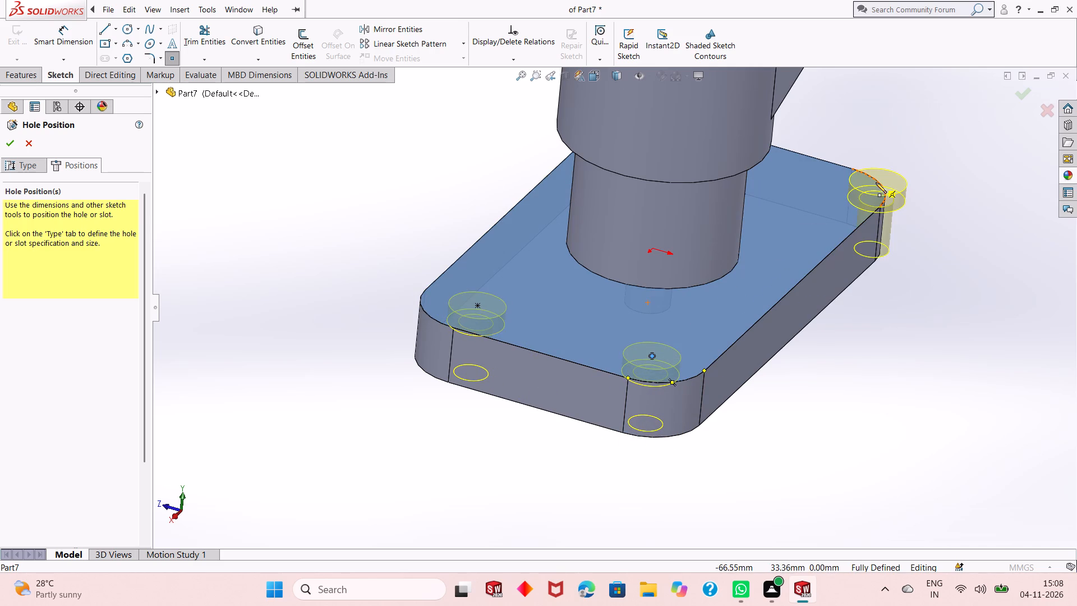
click(829, 189)
middle_drag(530, 189, 648, 256)
scroll(392, 107, down, 4)
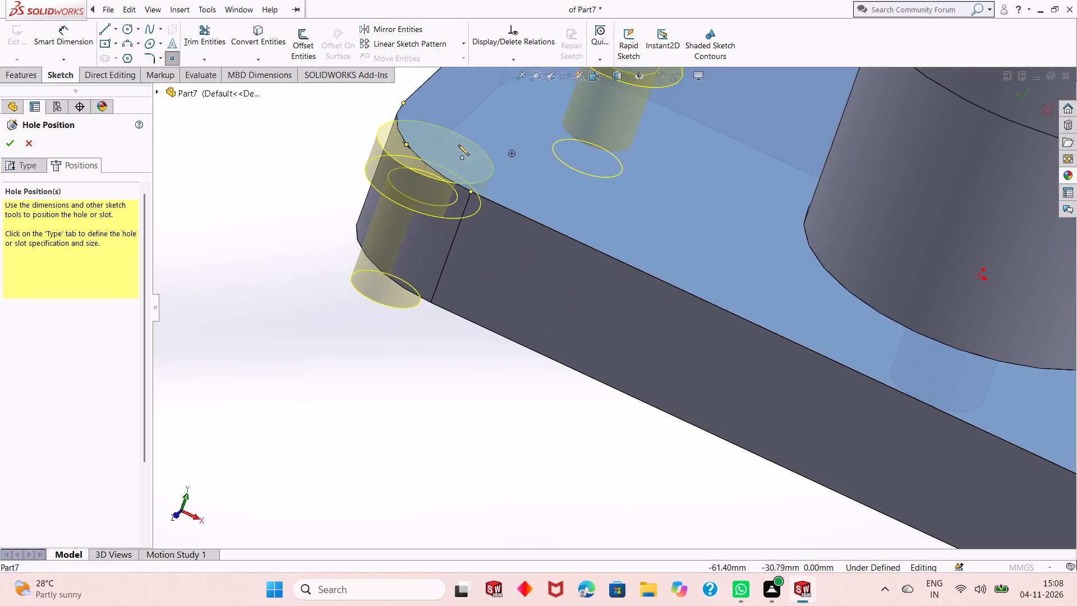
click(510, 152)
key(Escape)
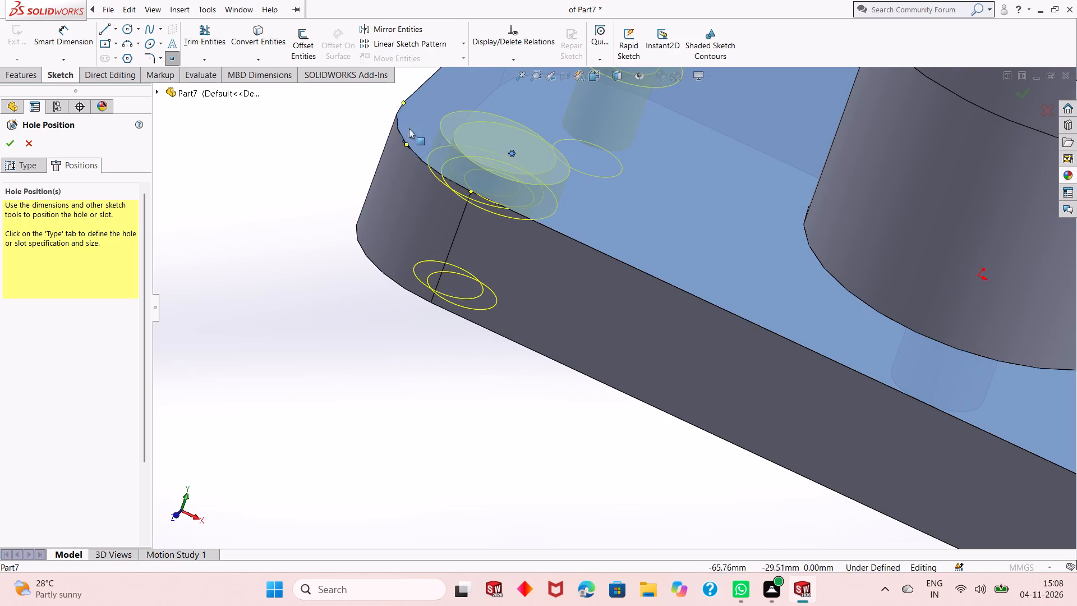
click(6, 141)
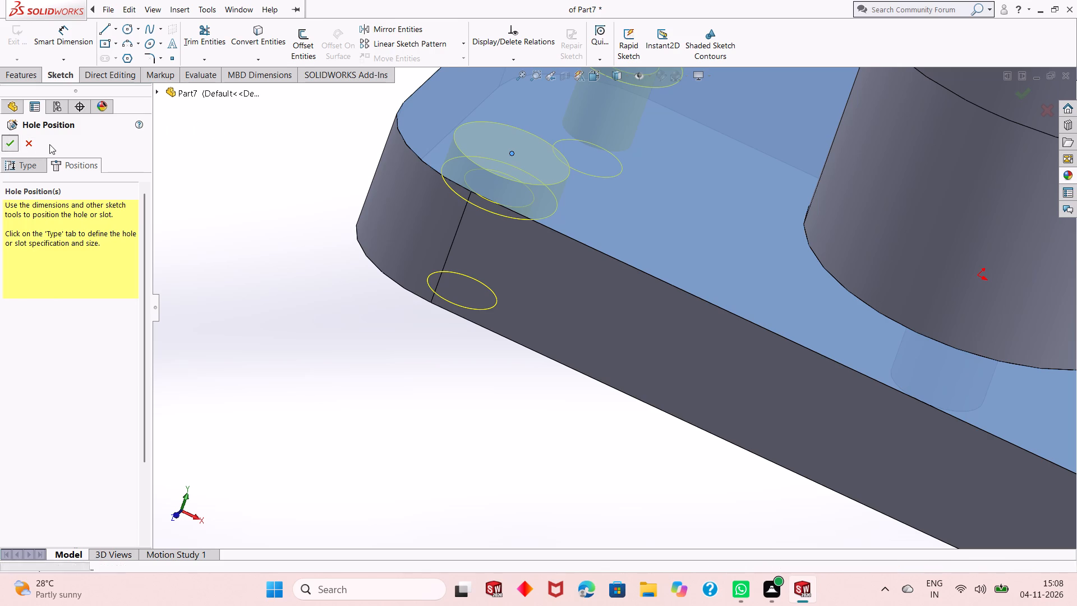
scroll(526, 268, up, 6)
key(Escape)
scroll(608, 310, up, 1)
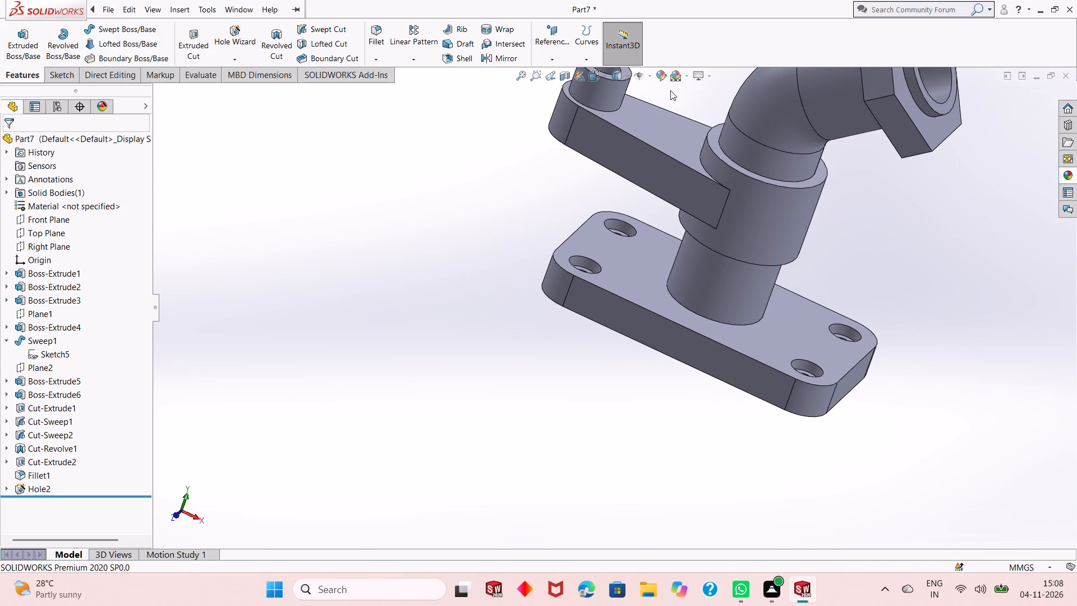
Apply the light green standard colour to the whole part.
click(664, 77)
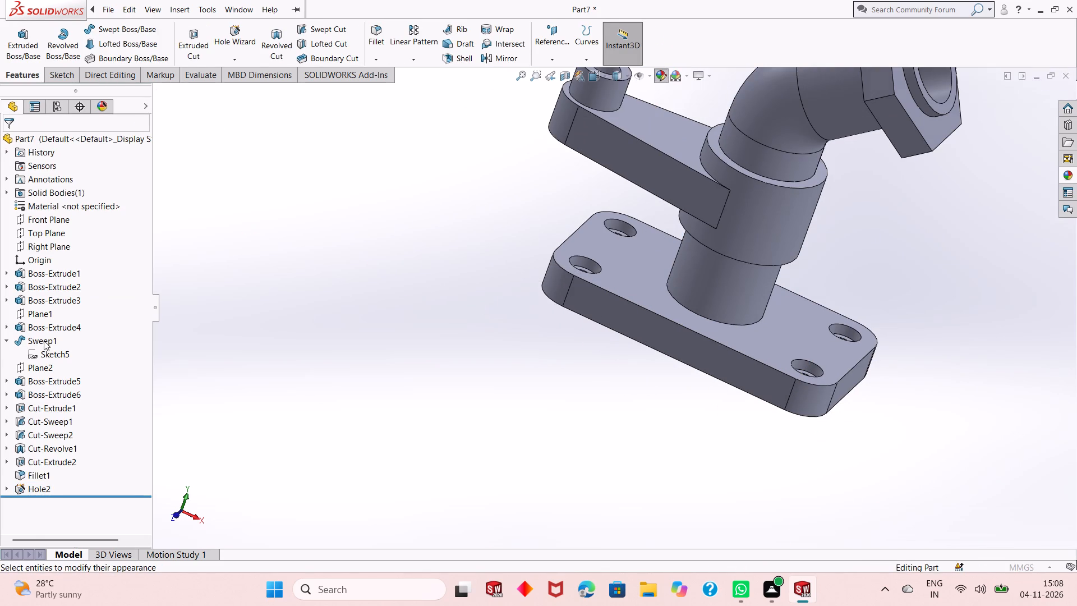
click(65, 413)
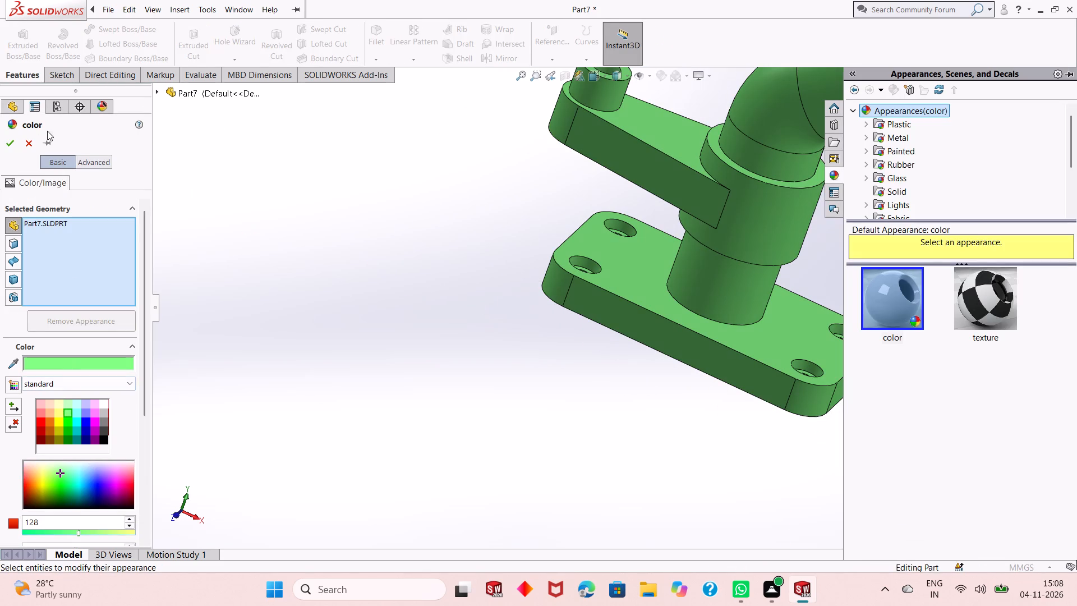
click(13, 144)
scroll(701, 341, up, 3)
key(Escape)
middle_drag(698, 335, 712, 309)
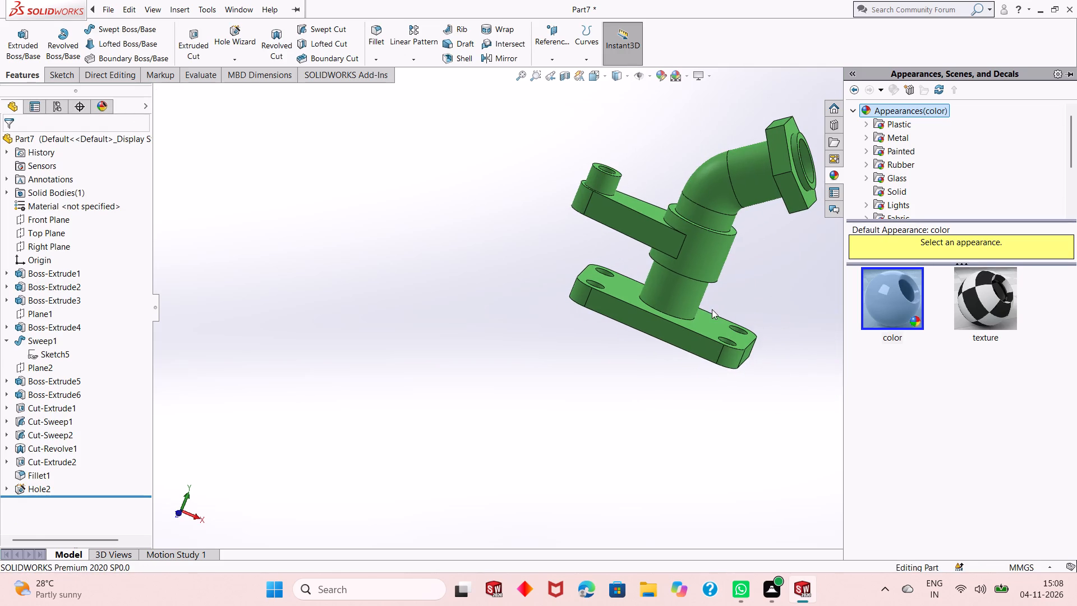
middle_drag(712, 309, 711, 310)
click(762, 309)
scroll(757, 284, up, 1)
scroll(779, 203, down, 3)
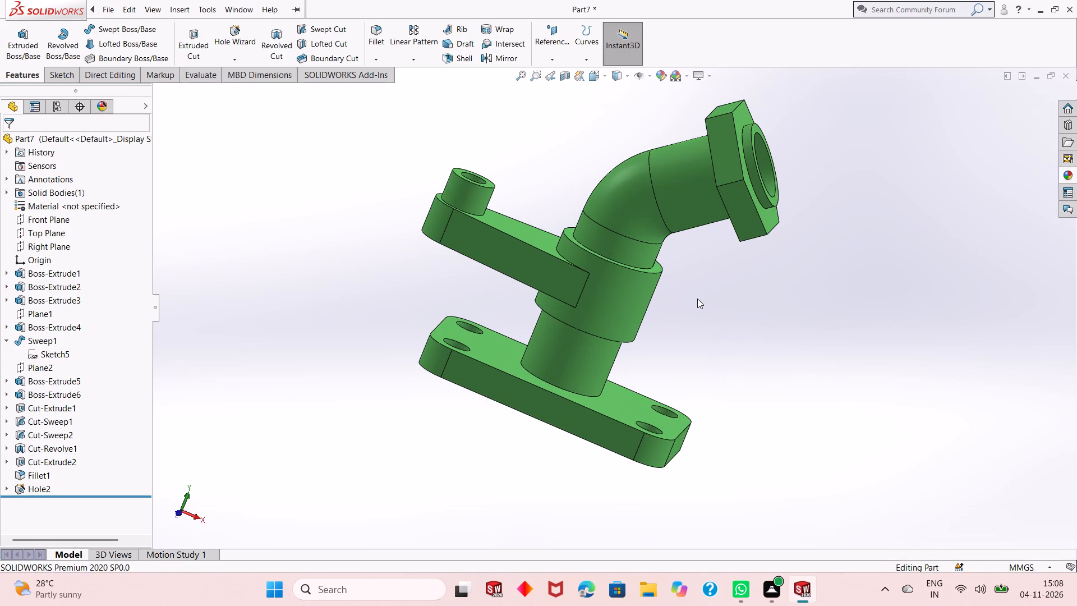
Save the part as "Green angled elbow valve" in the Dp SolidWorks folder.
key(ctrl+s)
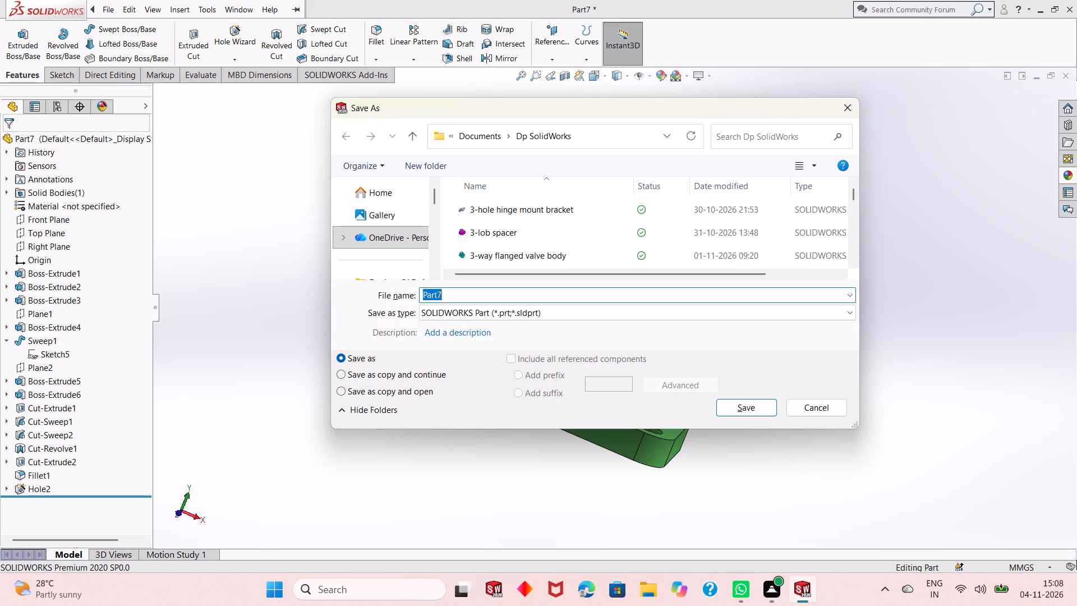
text(Greem)
key(BackSpace)
text(n)
key(space)
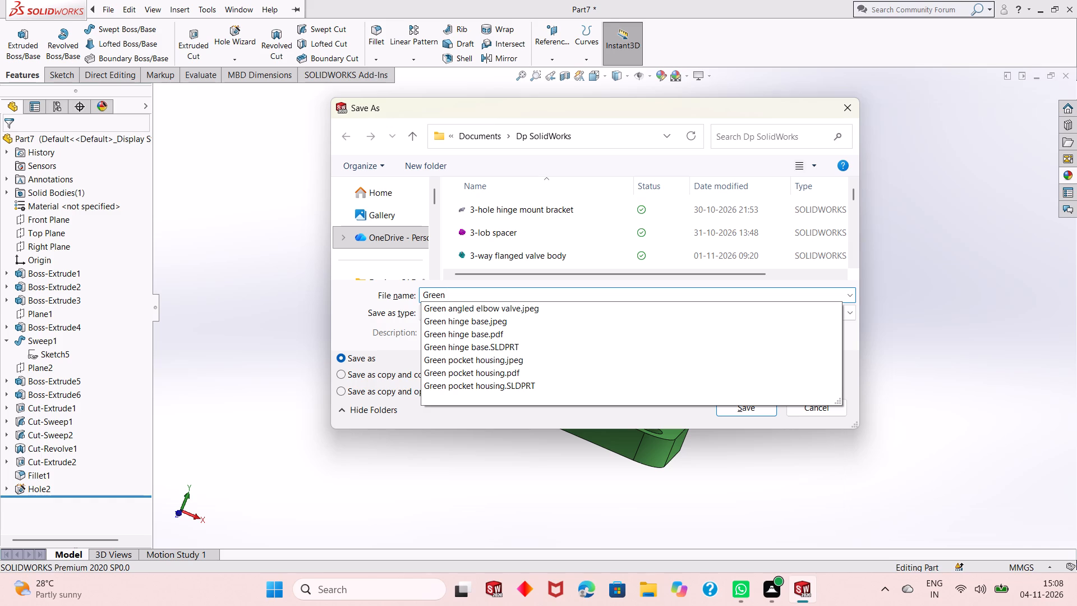
text(angled)
key(space)
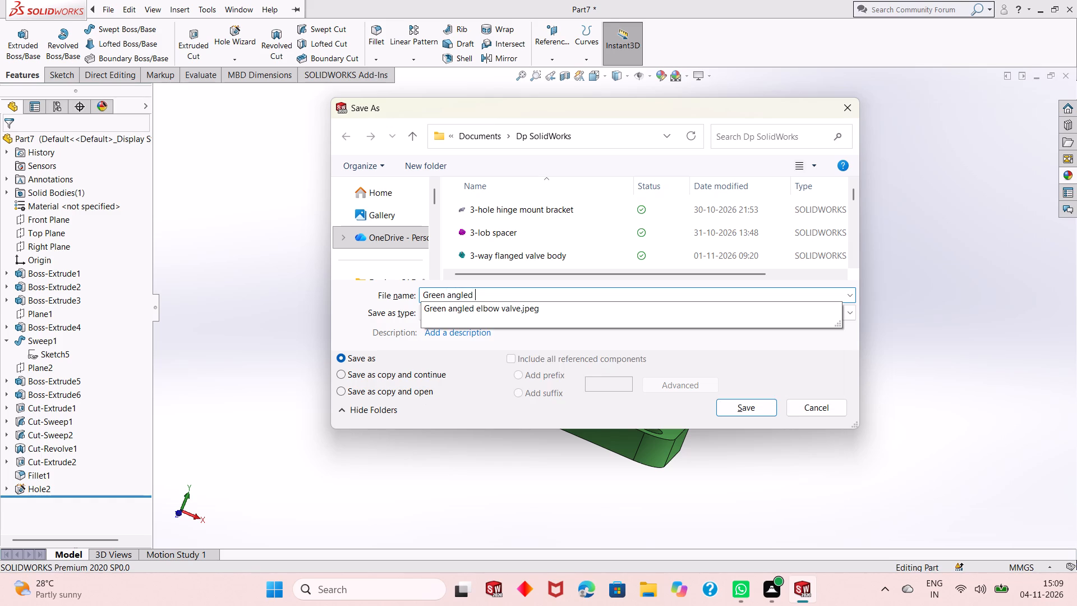
text(elbow)
key(space)
text(valve)
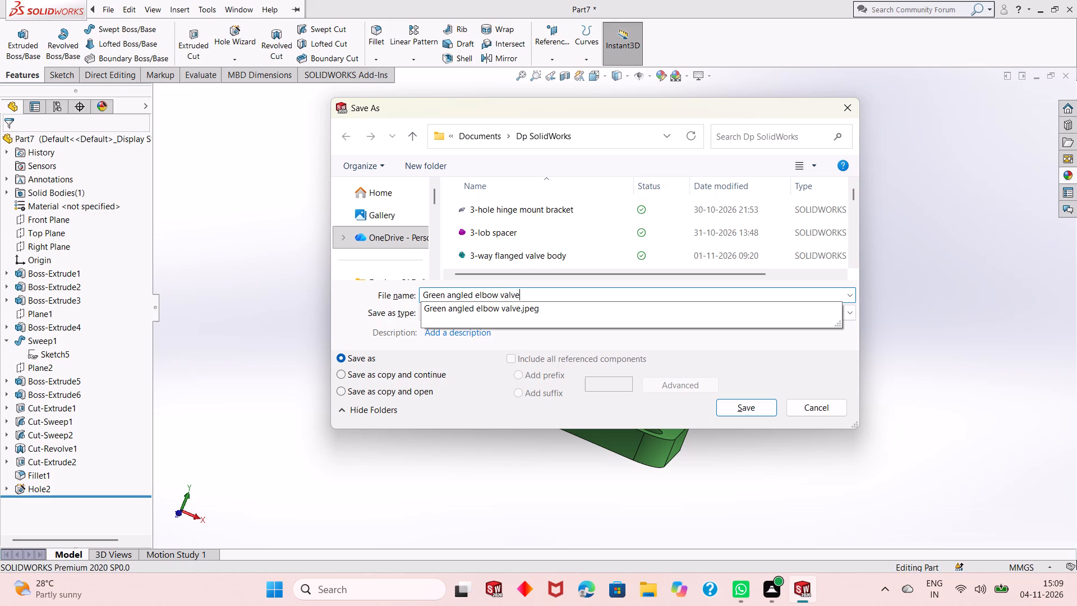
key(Return)
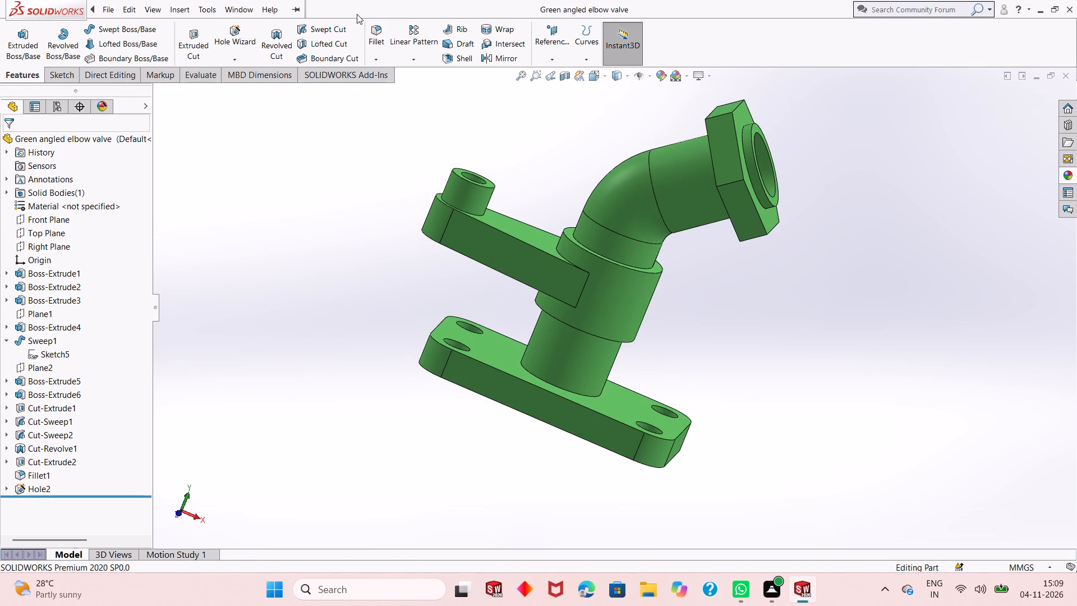
Save a PDF copy of the part as "Green angled elbow valve" in the Dp SolidWorks folder.
click(359, 12)
click(195, 12)
click(202, 36)
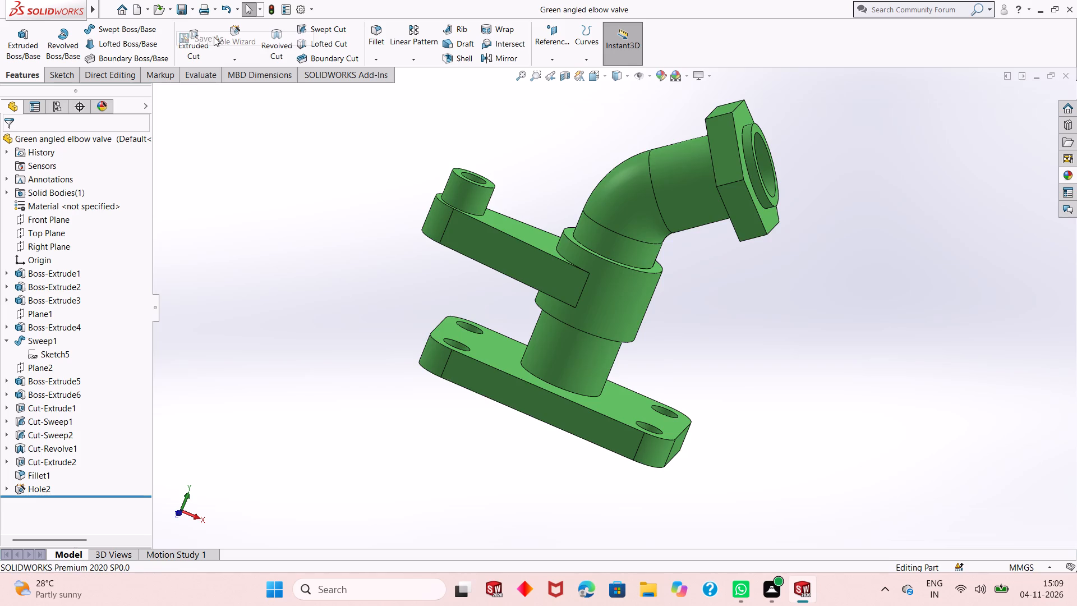
click(570, 313)
click(592, 80)
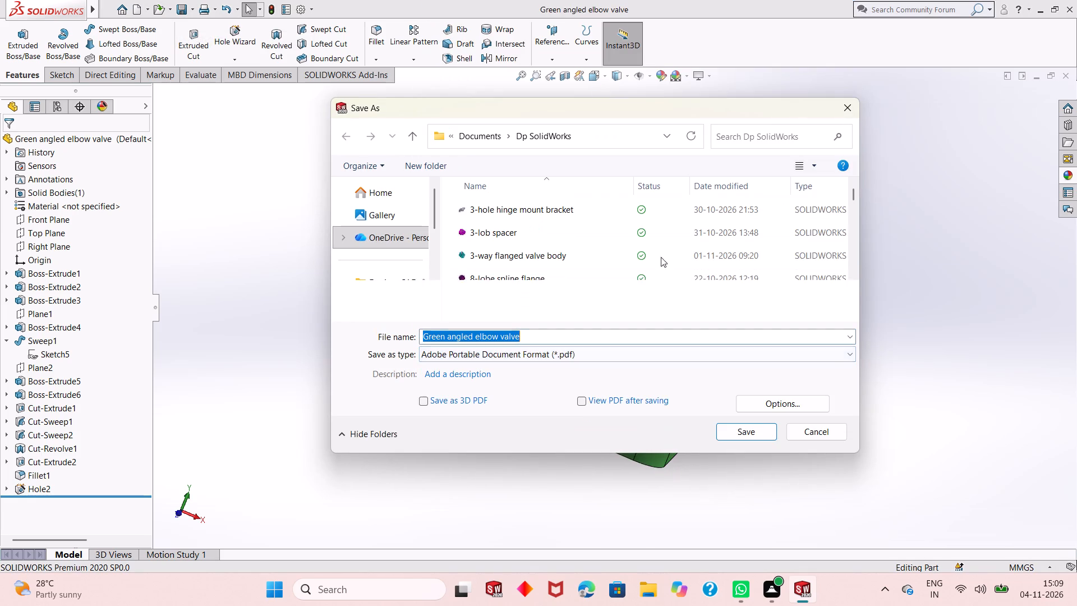
click(756, 433)
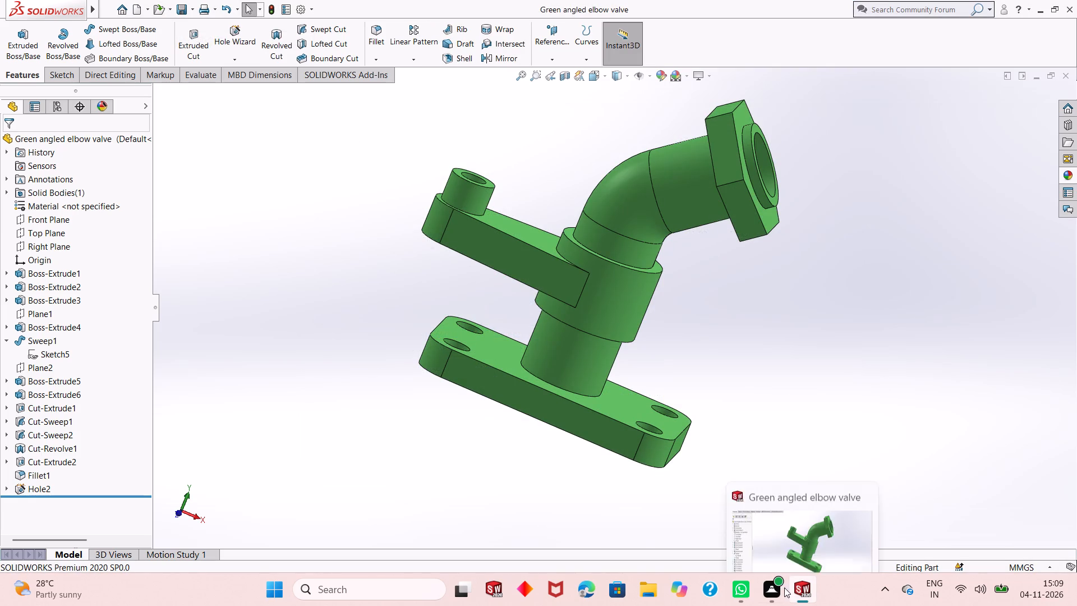